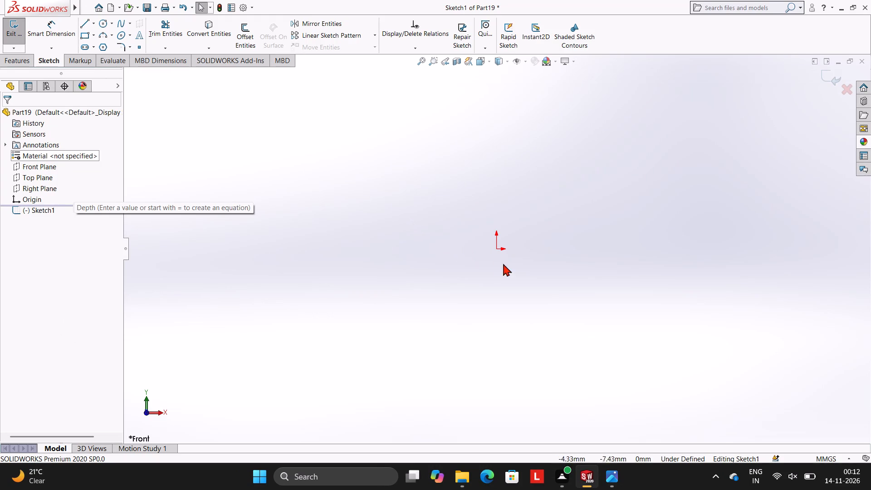
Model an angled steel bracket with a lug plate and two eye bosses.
Sketch a vertical line 45 mm long going up from the origin.
{"action": "left_click", "coordinate": [88, 20]}
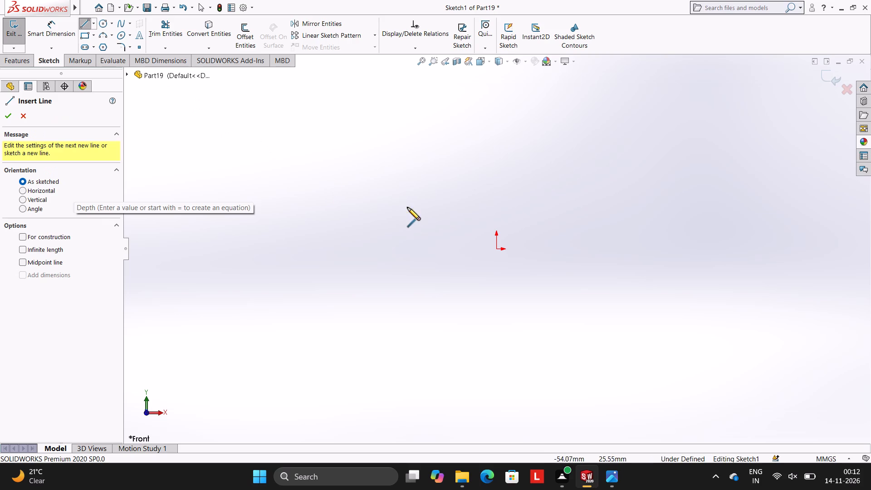
{"action": "left_click", "coordinate": [496, 250]}
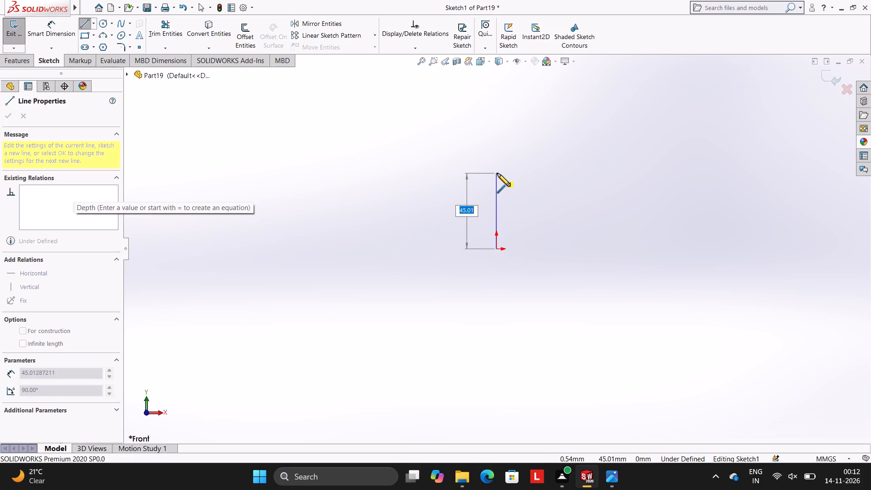
{"action": "type", "text": "45"}
{"action": "key", "text": "Return"}
{"action": "key", "text": "Escape"}
{"action": "key", "text": "Escape"}
Sketch a circle dimensioned by radius, 20 mm, centred on the upper end of the vertical line.
{"action": "scroll", "coordinate": [501, 182], "scroll_direction": "up", "scroll_amount": 3}
{"action": "scroll", "coordinate": [503, 179], "scroll_direction": "down", "scroll_amount": 1}
{"action": "scroll", "coordinate": [524, 300], "scroll_direction": "down", "scroll_amount": 3}
{"action": "scroll", "coordinate": [476, 185], "scroll_direction": "up", "scroll_amount": 2}
{"action": "scroll", "coordinate": [481, 181], "scroll_direction": "down", "scroll_amount": 2}
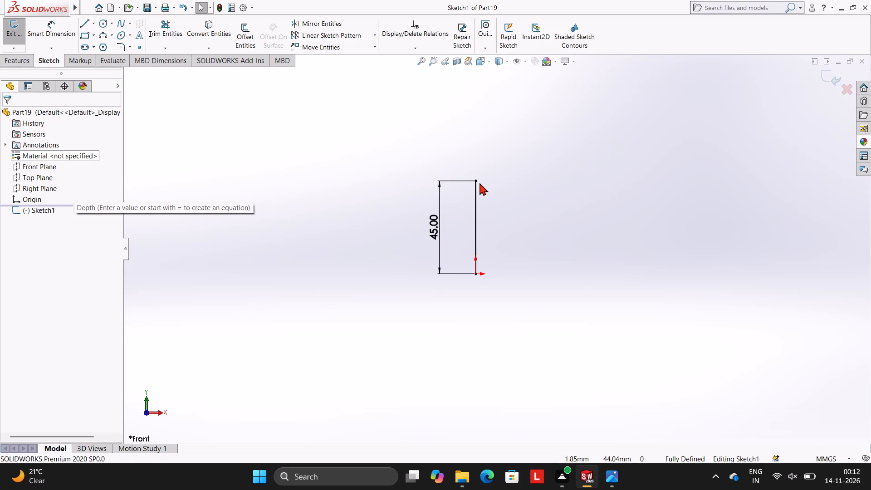
{"action": "left_click", "coordinate": [103, 24]}
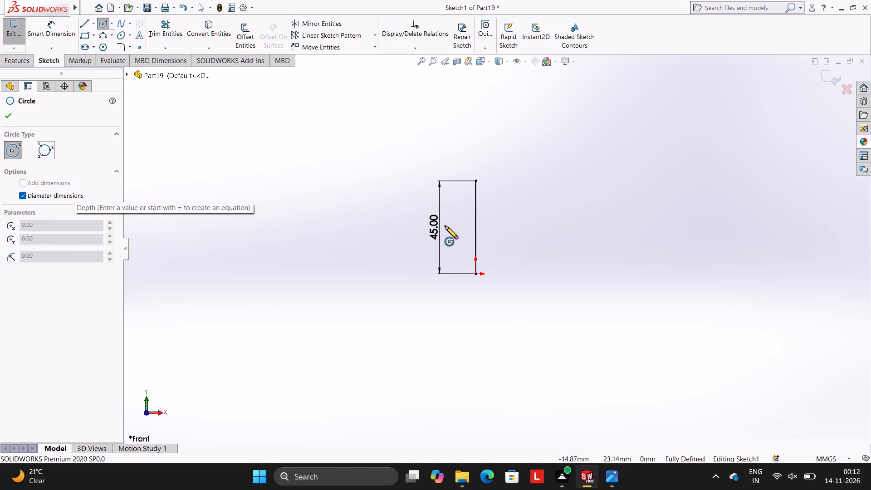
{"action": "left_click", "coordinate": [60, 196]}
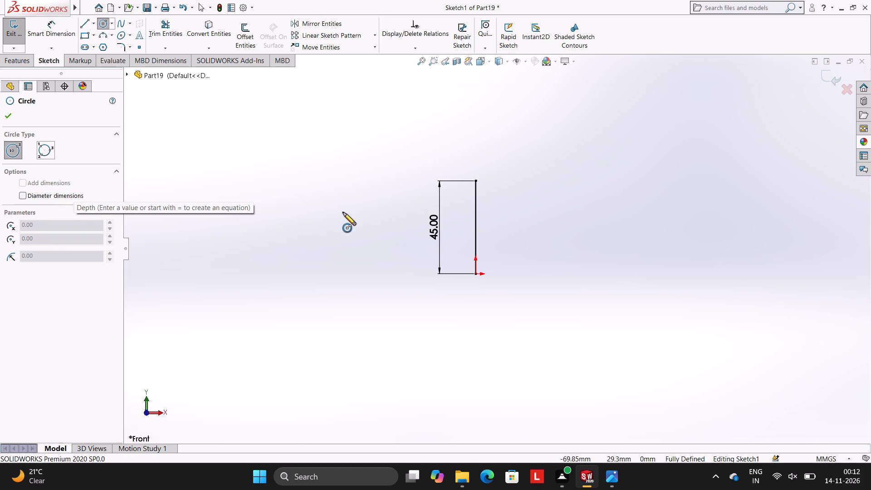
{"action": "left_click", "coordinate": [476, 181]}
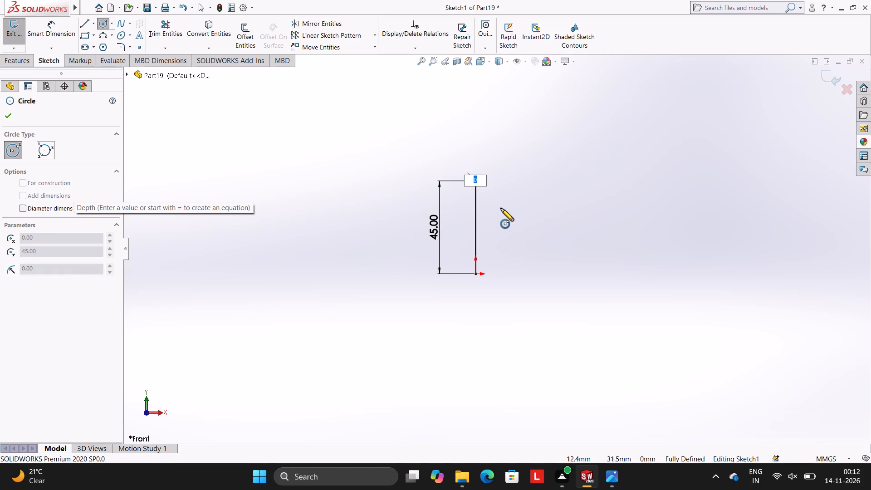
{"action": "key", "text": "Escape"}
{"action": "left_click", "coordinate": [102, 21]}
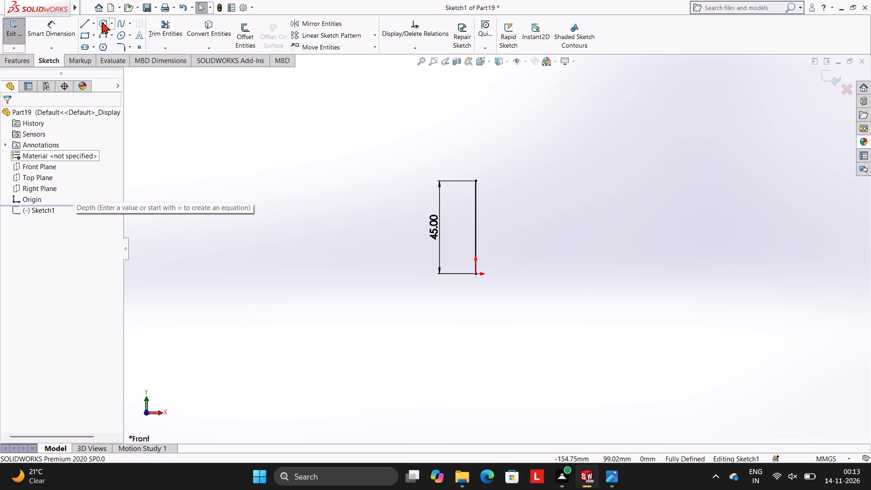
{"action": "left_click", "coordinate": [477, 182]}
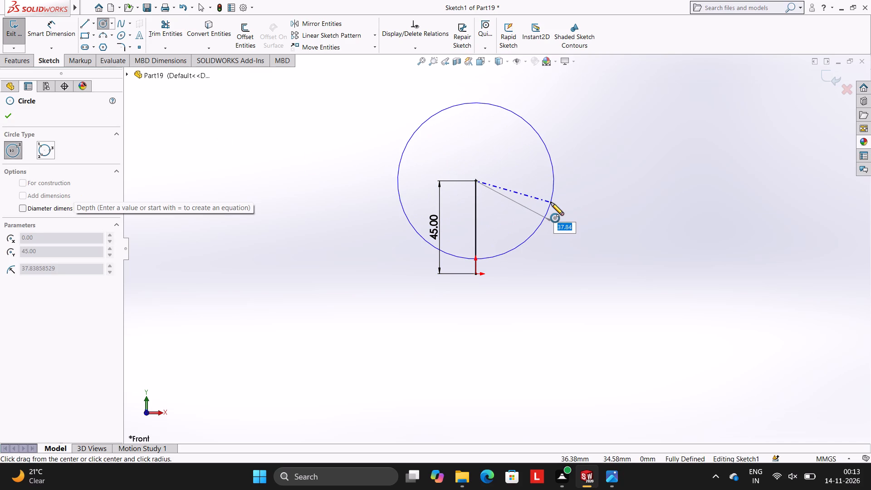
{"action": "type", "text": "20"}
{"action": "key", "text": "Return"}
{"action": "key", "text": "Escape"}
{"action": "key", "text": "Escape"}
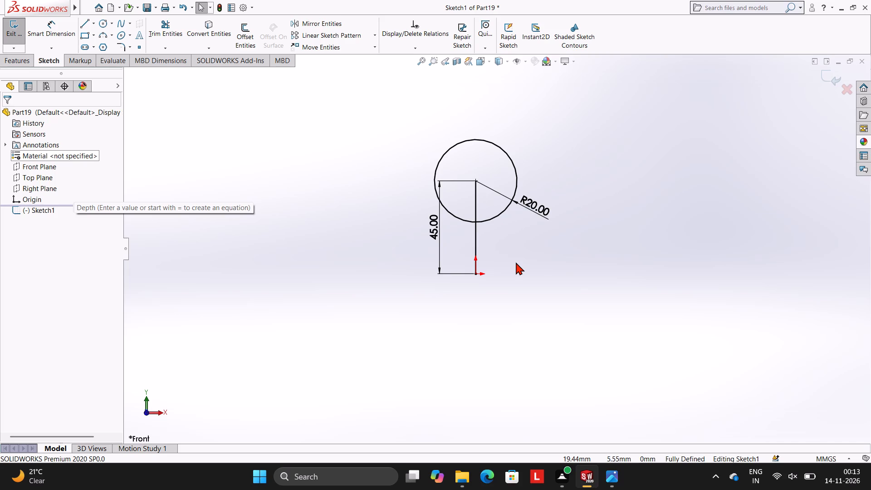
Sketch a slanted line about 80.7 mm long from the origin, rising to the right at about 23.5°.
{"action": "left_click", "coordinate": [84, 24]}
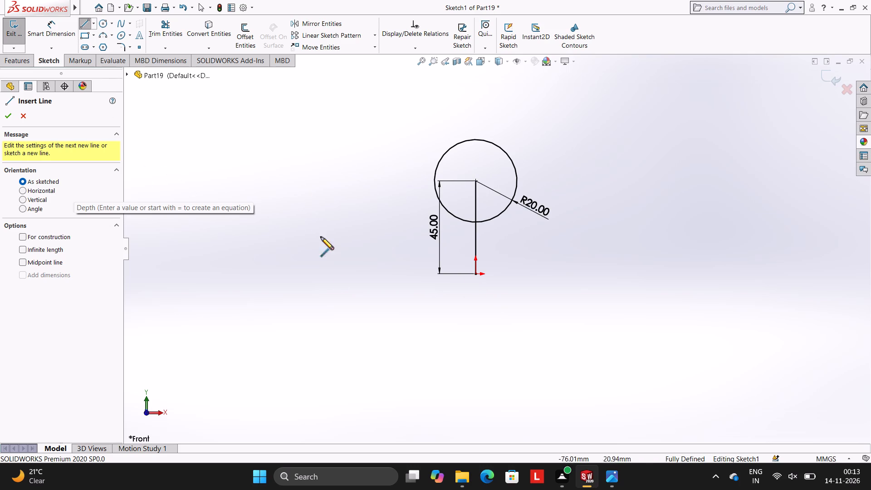
{"action": "left_click", "coordinate": [475, 274]}
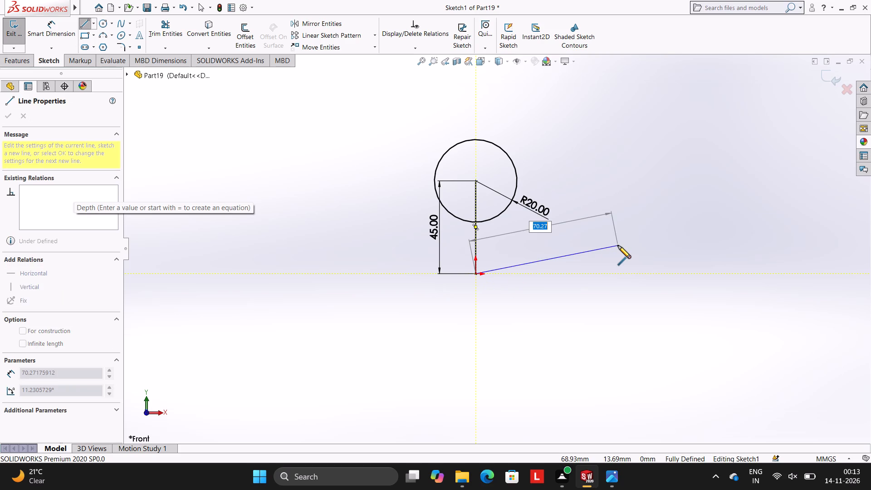
{"action": "left_click", "coordinate": [628, 207]}
{"action": "key", "text": "Escape"}
{"action": "key", "text": "Escape"}
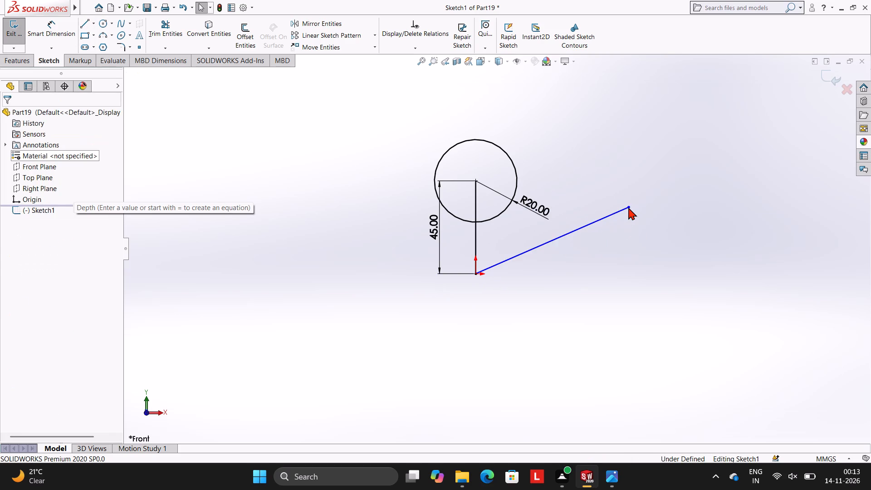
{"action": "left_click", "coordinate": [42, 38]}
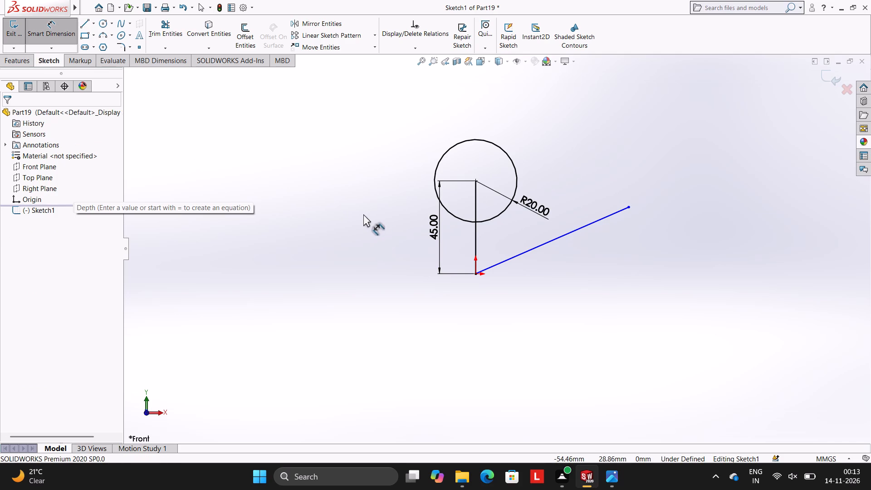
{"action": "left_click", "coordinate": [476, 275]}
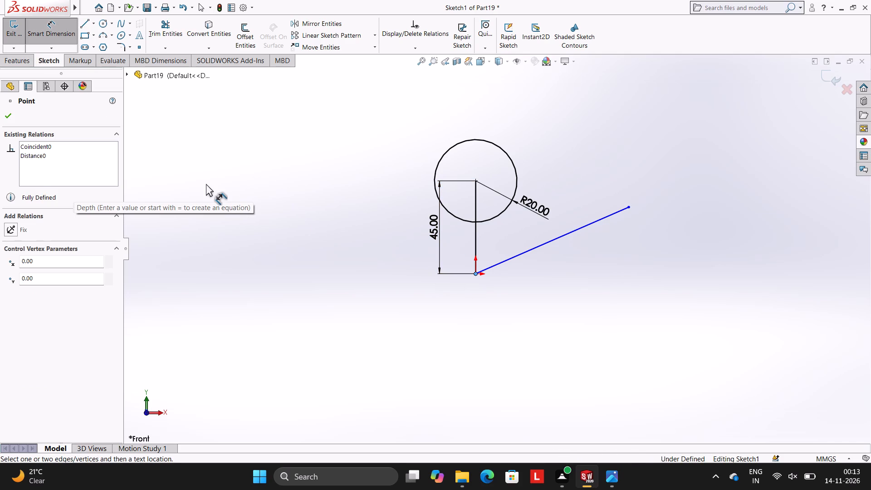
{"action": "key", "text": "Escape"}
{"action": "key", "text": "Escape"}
Sketch a second slanted line from the origin rising to the left, at about 136° to the first slanted line.
{"action": "left_click", "coordinate": [83, 25]}
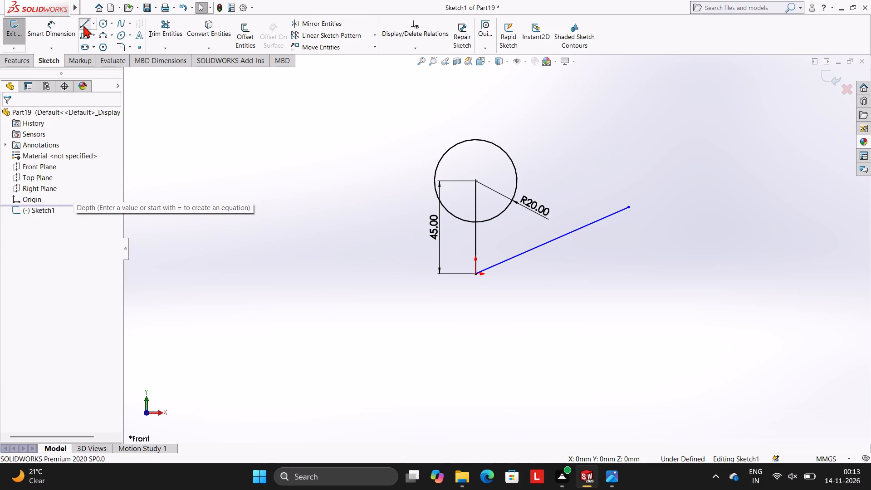
{"action": "left_click", "coordinate": [475, 274]}
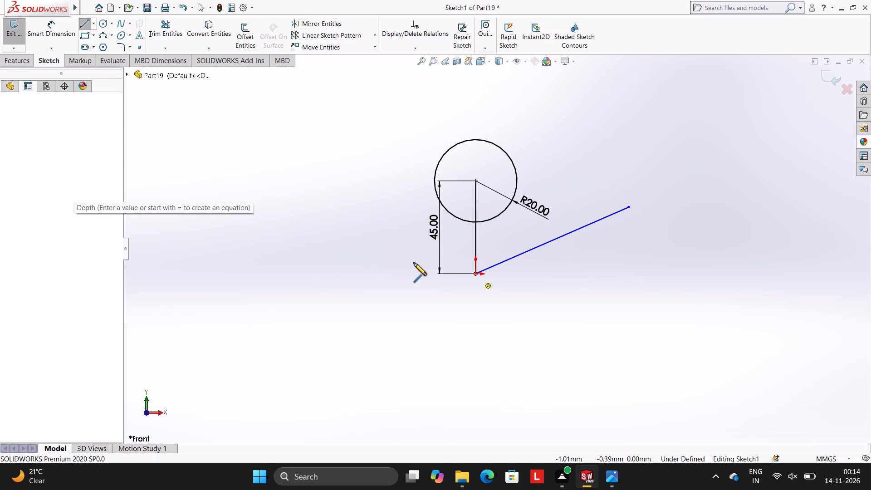
{"action": "left_click", "coordinate": [297, 206]}
{"action": "key", "text": "Escape"}
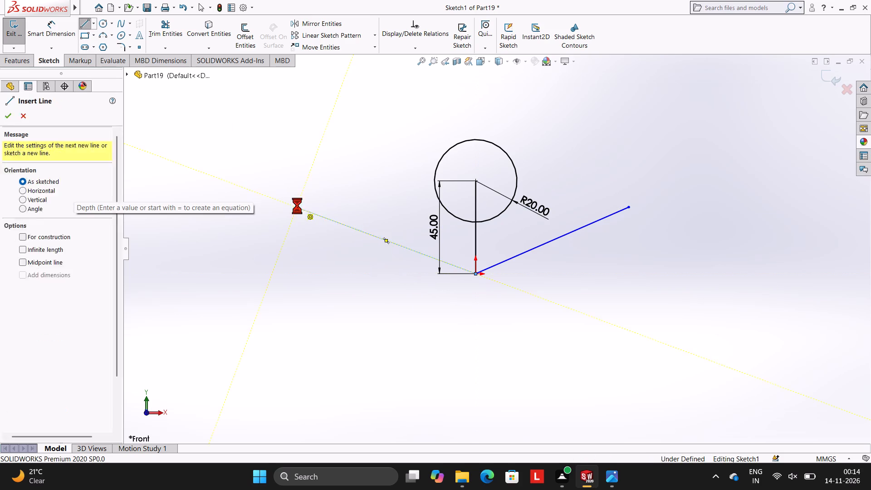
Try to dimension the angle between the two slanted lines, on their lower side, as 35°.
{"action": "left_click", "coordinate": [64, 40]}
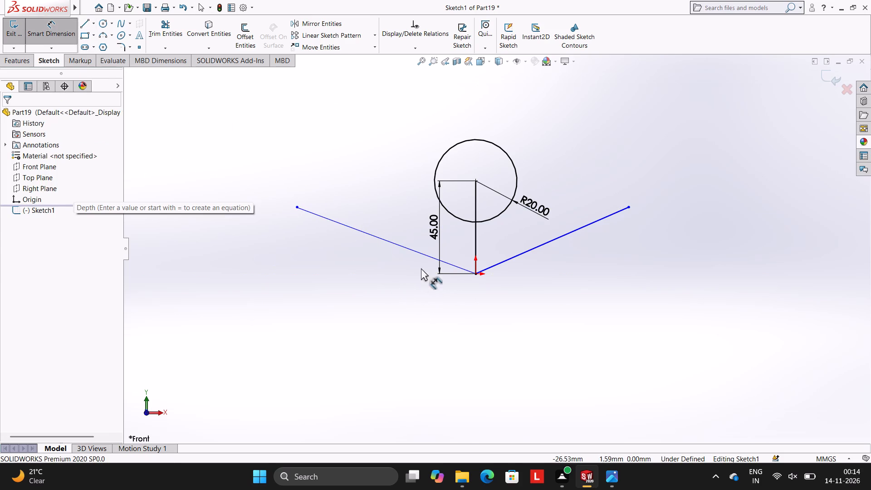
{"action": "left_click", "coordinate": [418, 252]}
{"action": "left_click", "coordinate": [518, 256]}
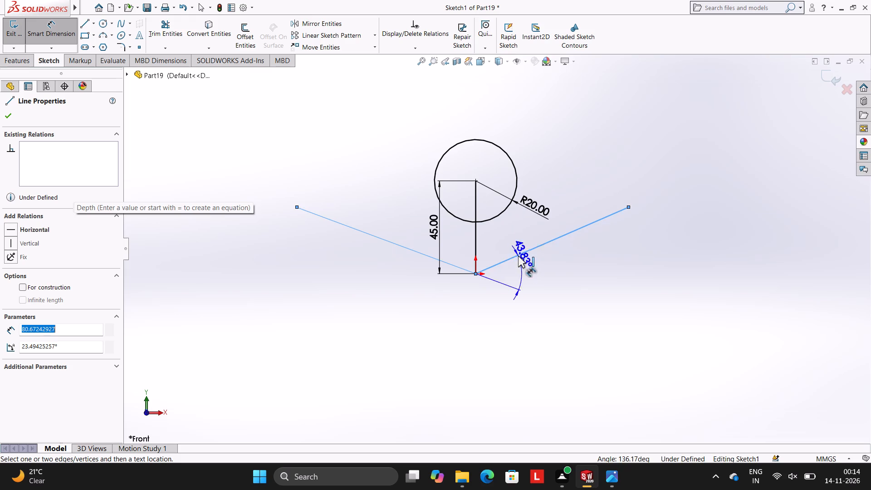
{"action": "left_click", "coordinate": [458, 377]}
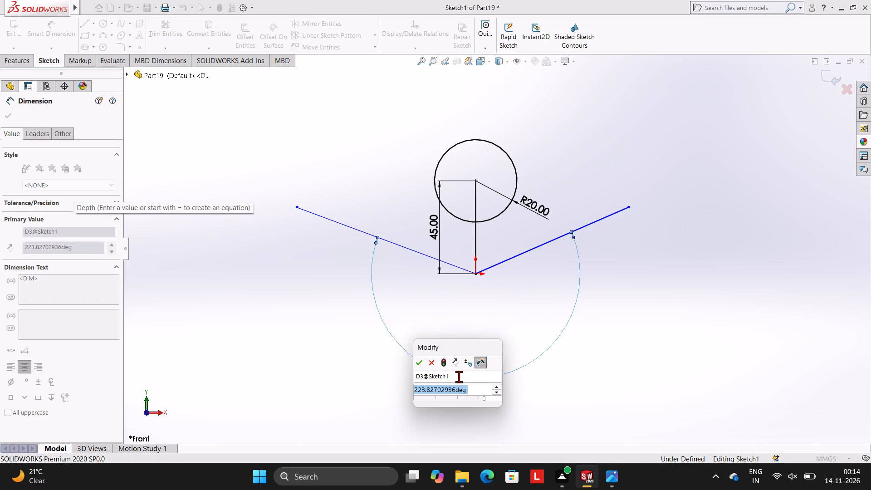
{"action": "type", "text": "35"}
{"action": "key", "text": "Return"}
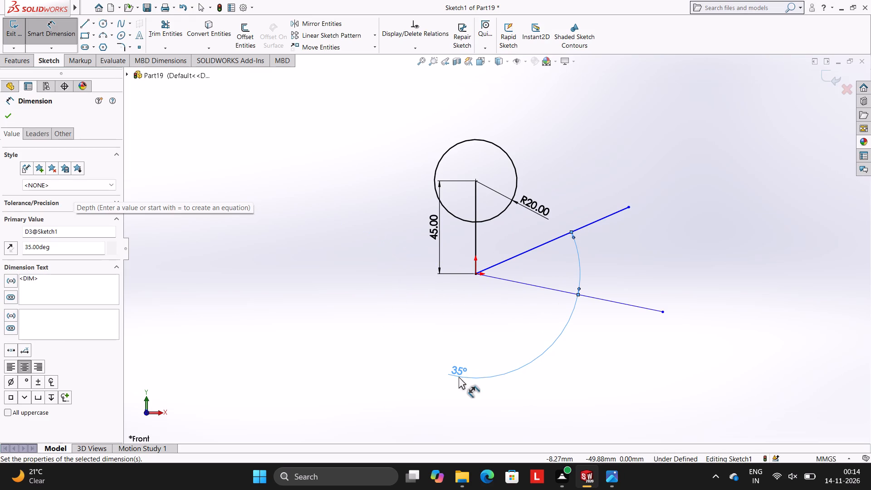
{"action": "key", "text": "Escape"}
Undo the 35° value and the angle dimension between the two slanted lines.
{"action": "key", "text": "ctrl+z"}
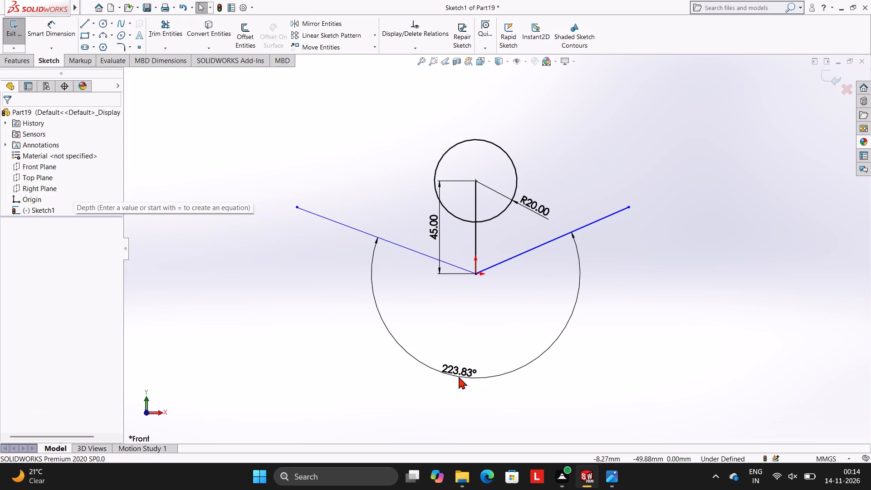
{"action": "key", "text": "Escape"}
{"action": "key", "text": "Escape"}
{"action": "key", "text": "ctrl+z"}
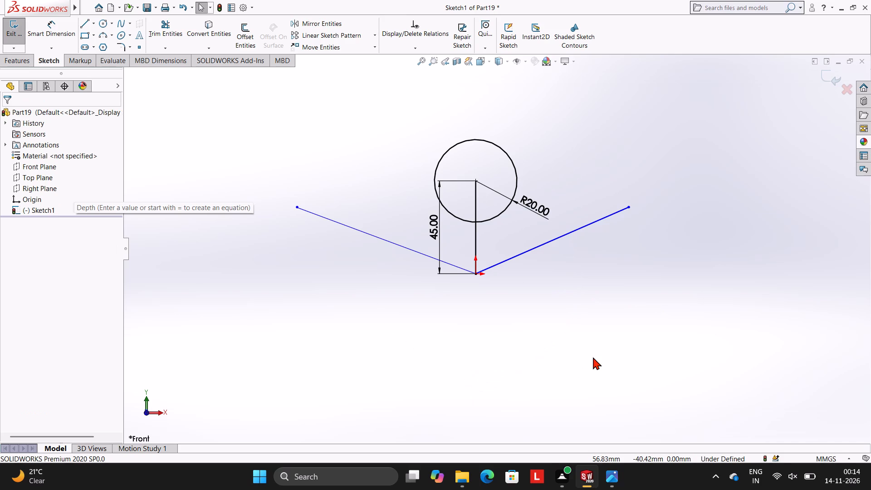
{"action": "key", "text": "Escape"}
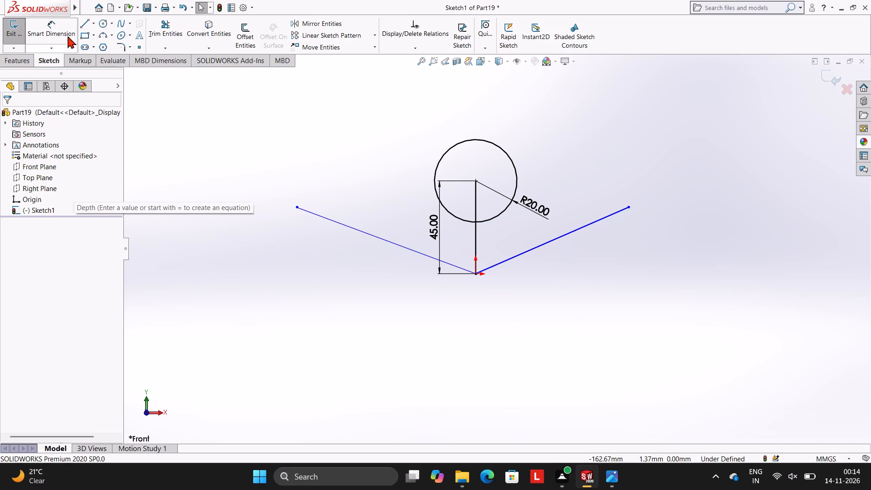
Sketch a vertical line about 44.2 mm long going down from the origin.
{"action": "left_click", "coordinate": [83, 27]}
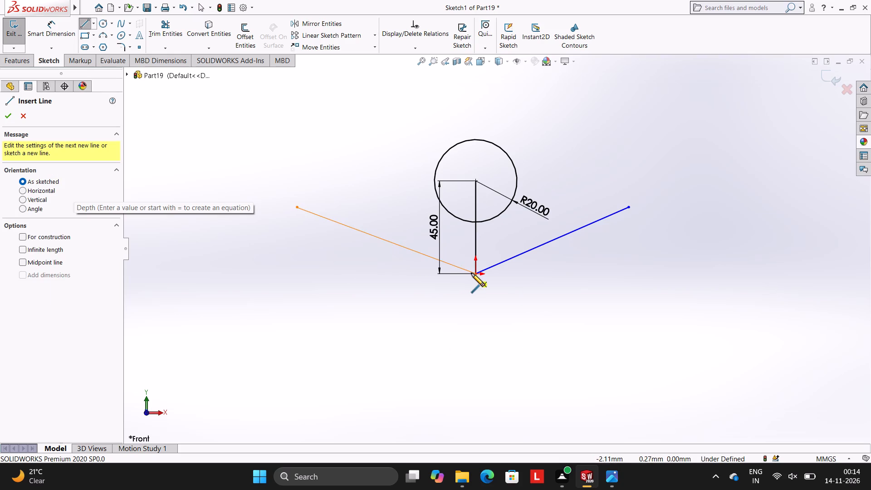
{"action": "left_click", "coordinate": [475, 273]}
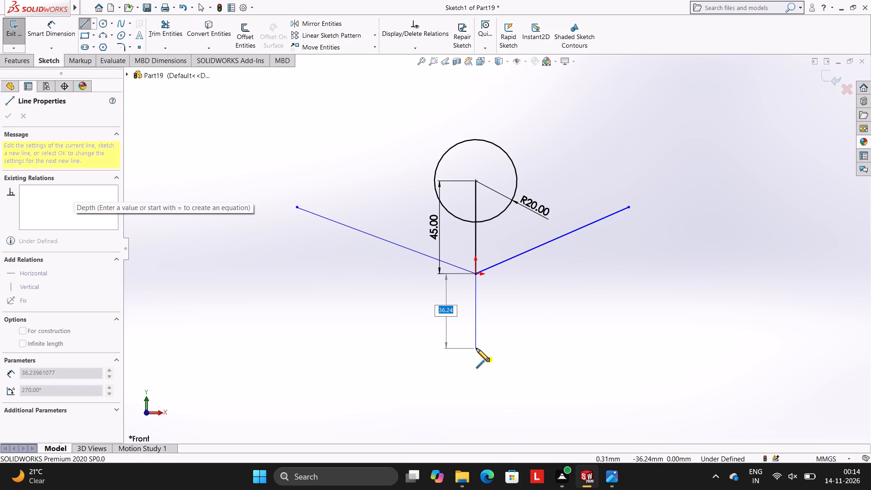
{"action": "left_click", "coordinate": [477, 365]}
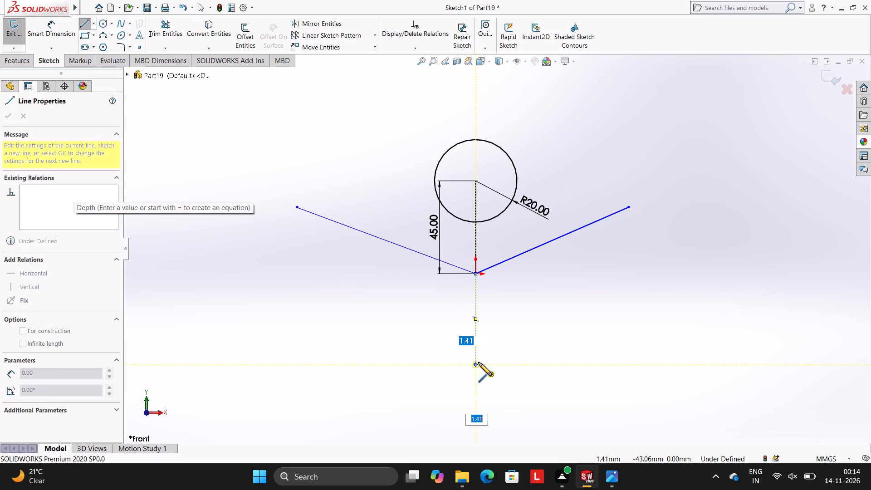
{"action": "key", "text": "Escape"}
{"action": "key", "text": "Escape"}
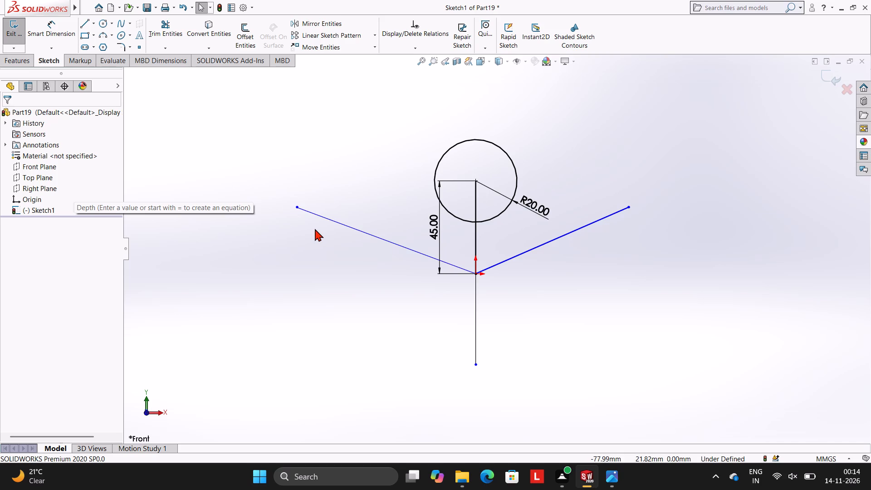
Dimension the angle between the right slanted line and the lower vertical line as 17.5°.
{"action": "left_click", "coordinate": [65, 31]}
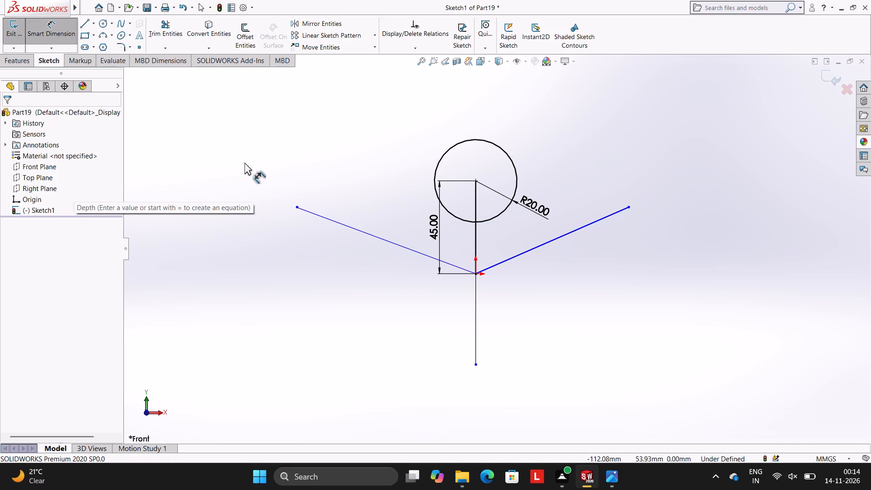
{"action": "left_click", "coordinate": [520, 255]}
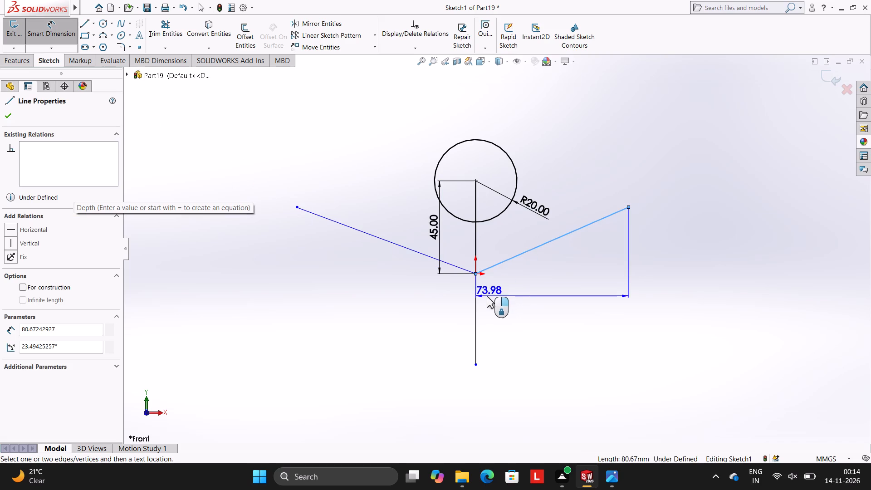
{"action": "left_click", "coordinate": [476, 299]}
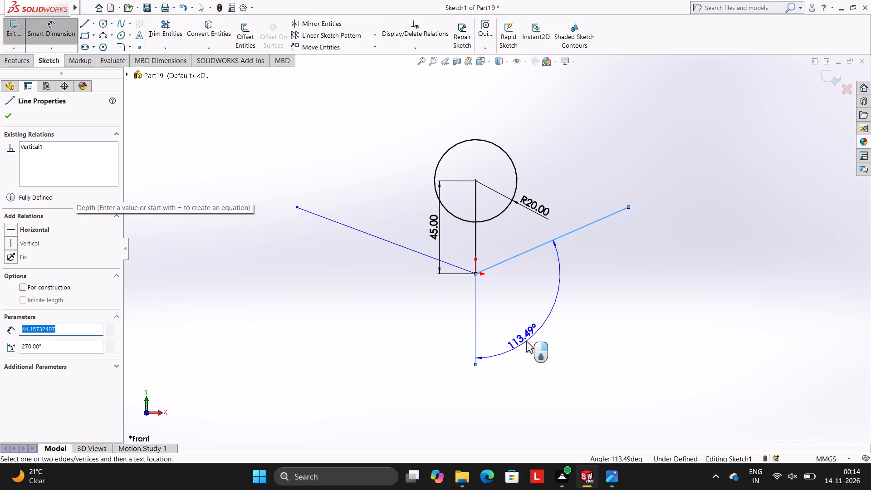
{"action": "left_click", "coordinate": [526, 341]}
{"action": "type", "text": "17.5"}
{"action": "key", "text": "Return"}
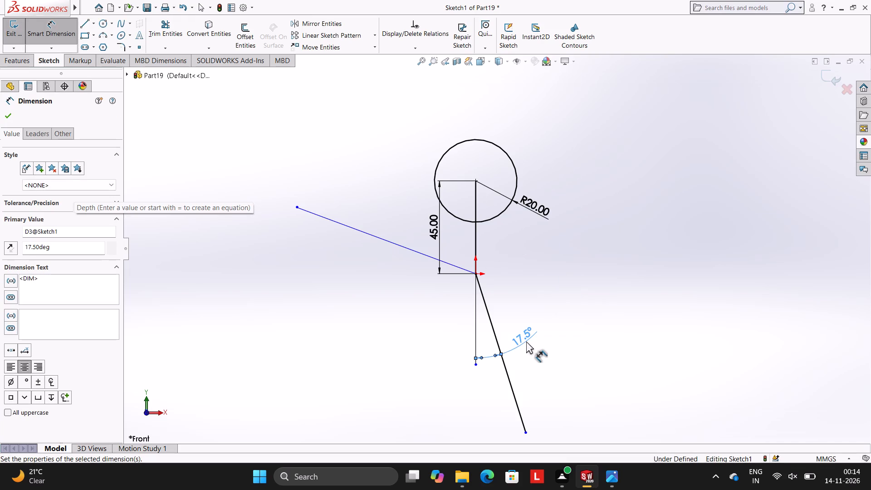
Undo the 17.5° angle dimension, the lower vertical line and both slanted lines at the origin.
{"action": "key", "text": "Escape"}
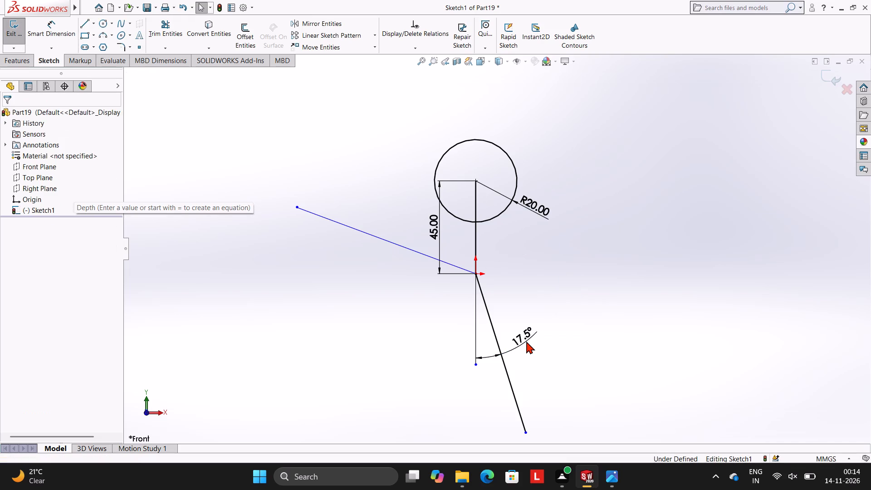
{"action": "key", "text": "ctrl+z"}
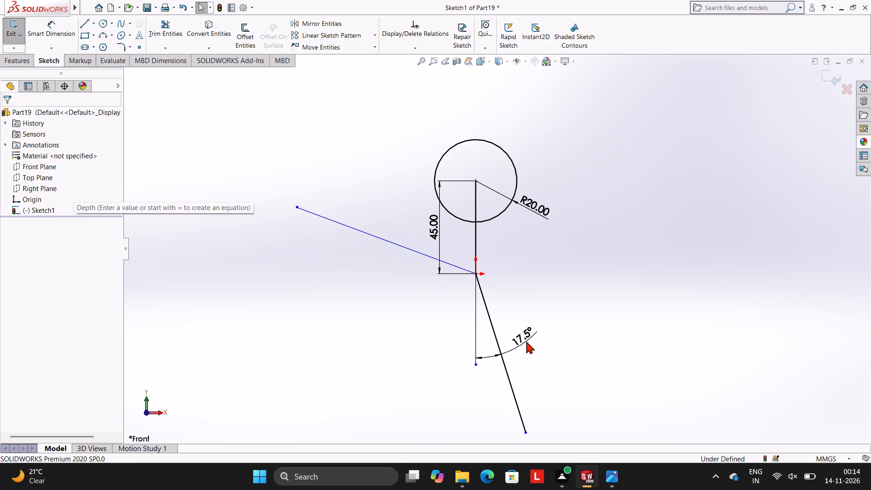
{"action": "key", "text": "ctrl+z"}
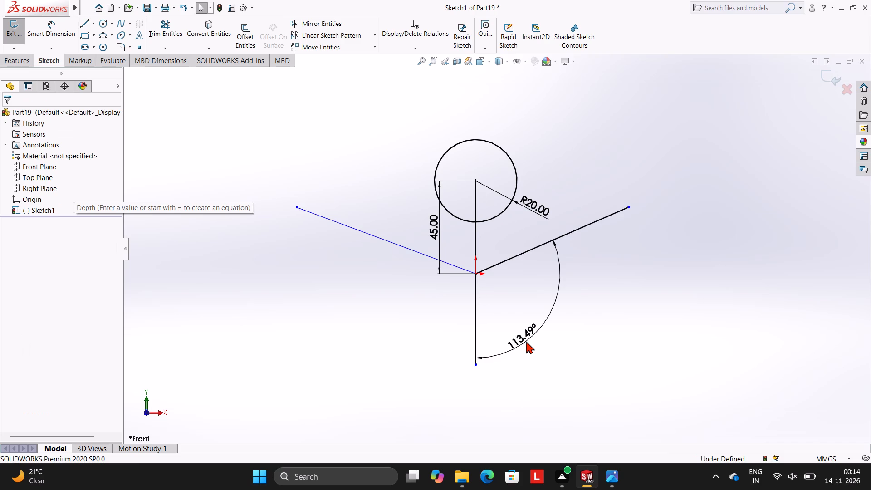
{"action": "key", "text": "ctrl+z"}
{"action": "key", "text": "ctrl+z"}
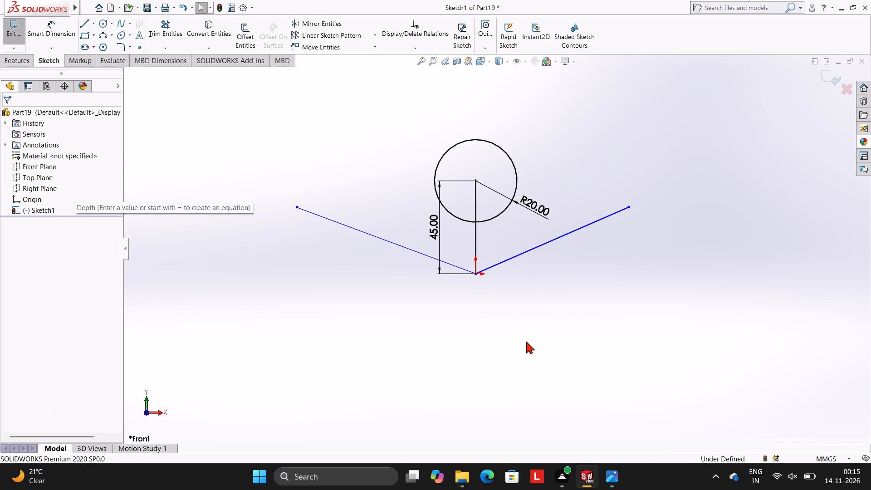
{"action": "key", "text": "ctrl+z"}
{"action": "key", "text": "Escape"}
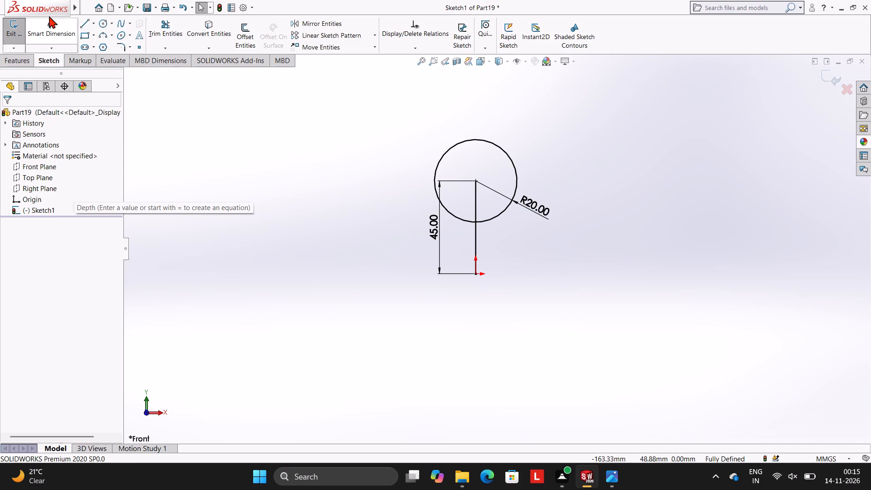
{"action": "key", "text": "Escape"}
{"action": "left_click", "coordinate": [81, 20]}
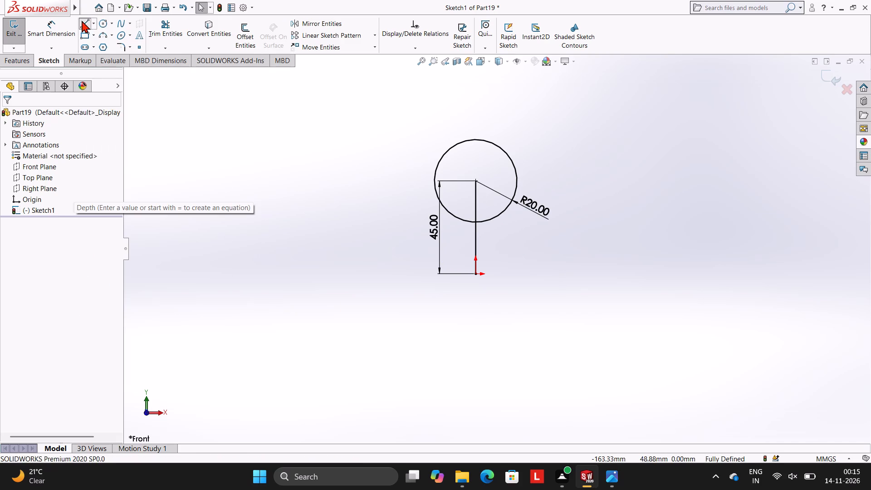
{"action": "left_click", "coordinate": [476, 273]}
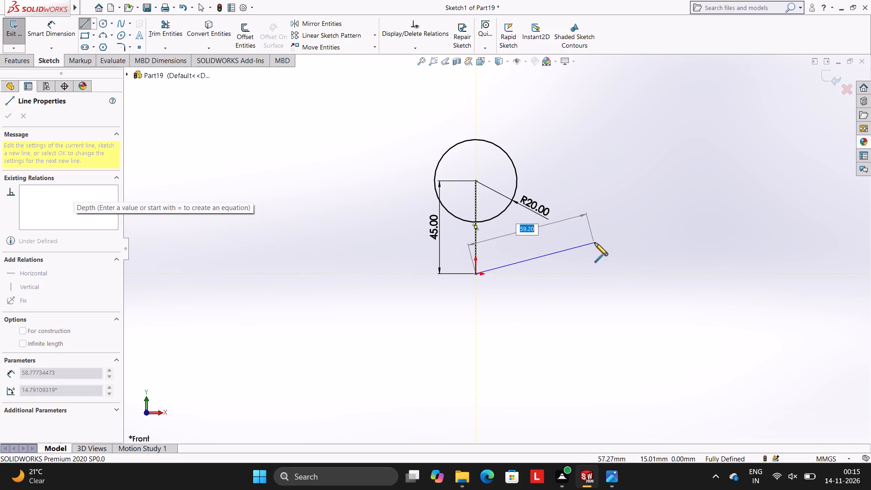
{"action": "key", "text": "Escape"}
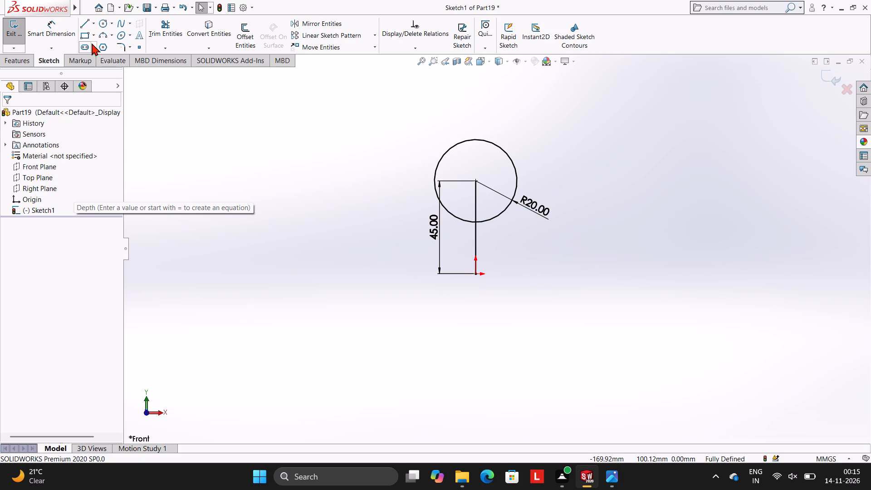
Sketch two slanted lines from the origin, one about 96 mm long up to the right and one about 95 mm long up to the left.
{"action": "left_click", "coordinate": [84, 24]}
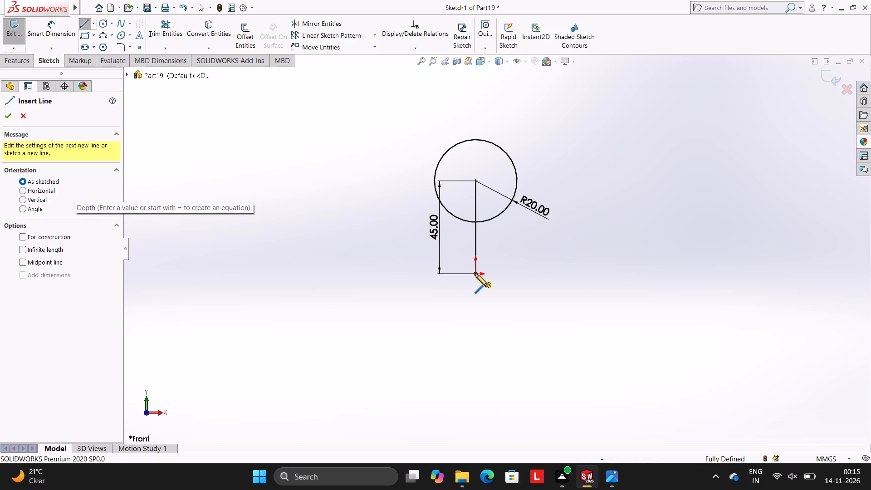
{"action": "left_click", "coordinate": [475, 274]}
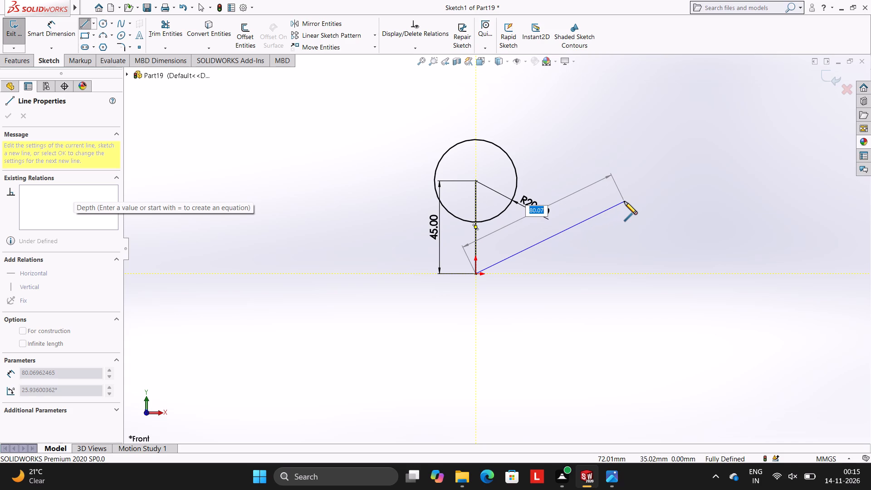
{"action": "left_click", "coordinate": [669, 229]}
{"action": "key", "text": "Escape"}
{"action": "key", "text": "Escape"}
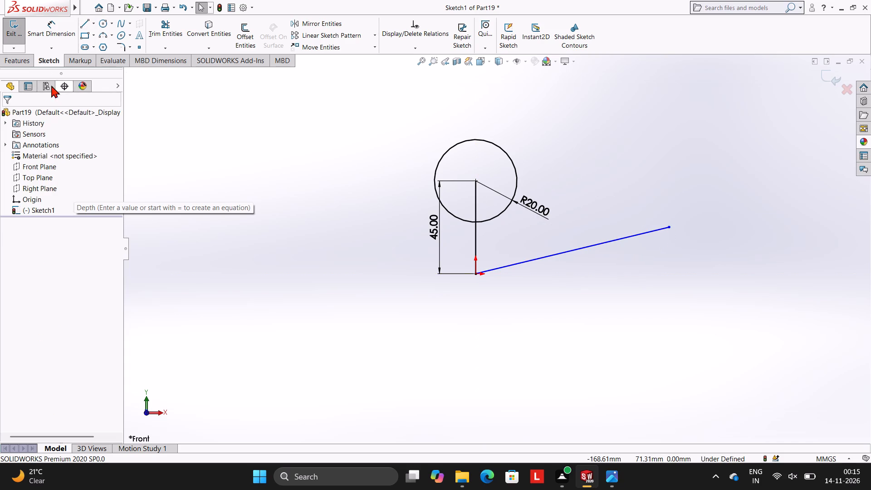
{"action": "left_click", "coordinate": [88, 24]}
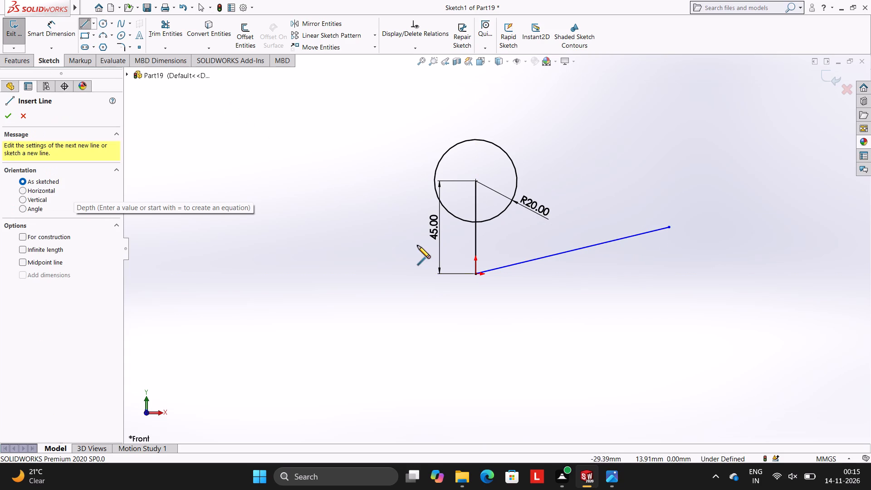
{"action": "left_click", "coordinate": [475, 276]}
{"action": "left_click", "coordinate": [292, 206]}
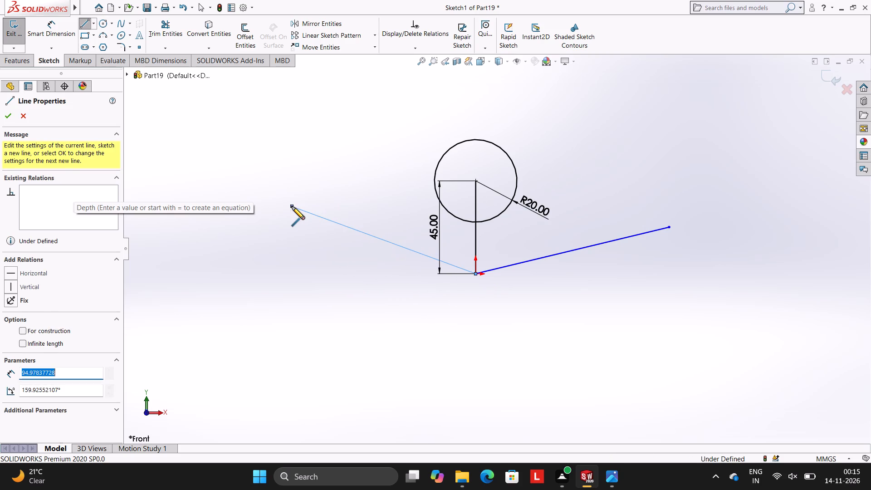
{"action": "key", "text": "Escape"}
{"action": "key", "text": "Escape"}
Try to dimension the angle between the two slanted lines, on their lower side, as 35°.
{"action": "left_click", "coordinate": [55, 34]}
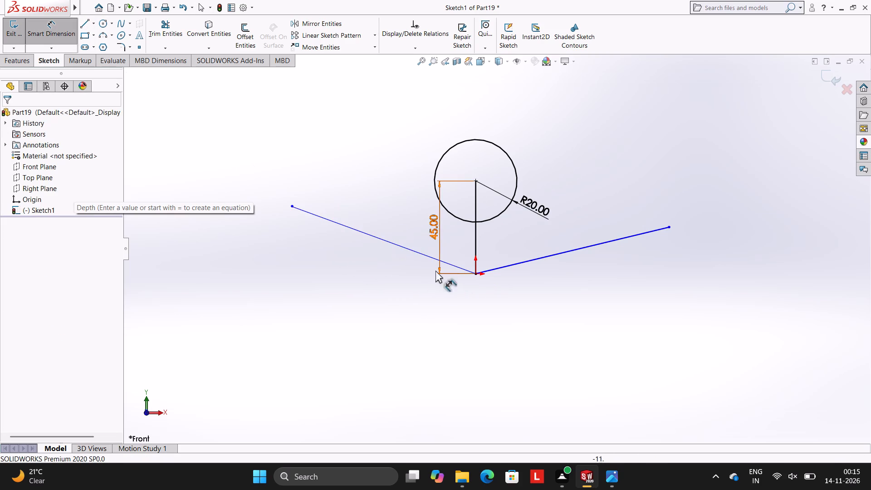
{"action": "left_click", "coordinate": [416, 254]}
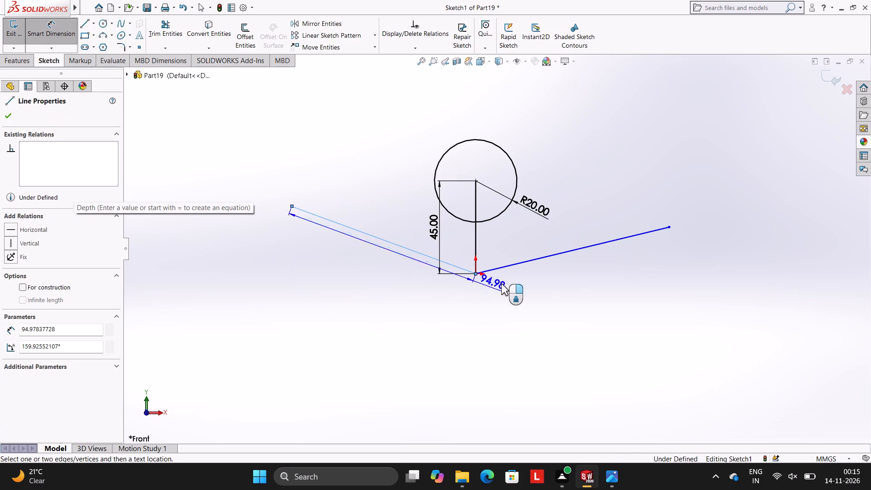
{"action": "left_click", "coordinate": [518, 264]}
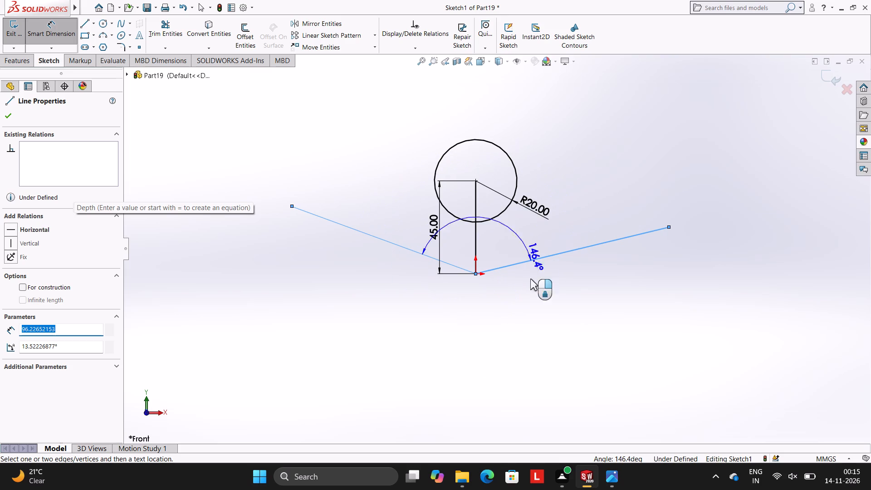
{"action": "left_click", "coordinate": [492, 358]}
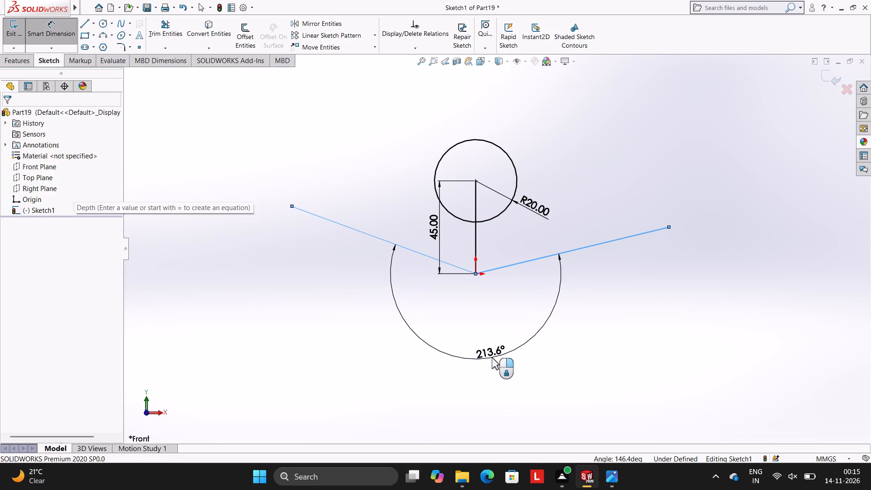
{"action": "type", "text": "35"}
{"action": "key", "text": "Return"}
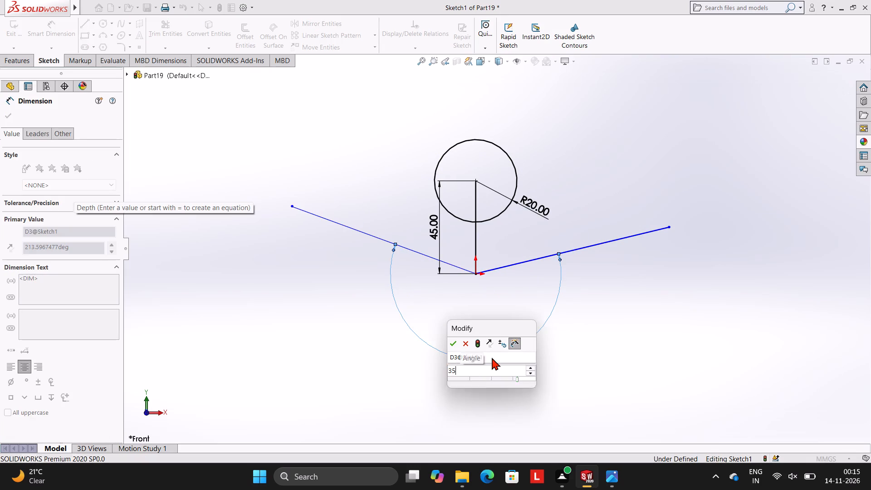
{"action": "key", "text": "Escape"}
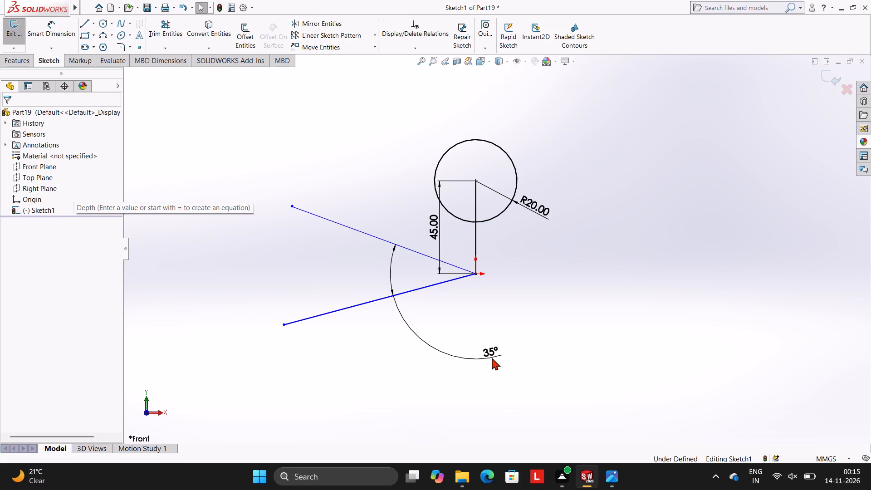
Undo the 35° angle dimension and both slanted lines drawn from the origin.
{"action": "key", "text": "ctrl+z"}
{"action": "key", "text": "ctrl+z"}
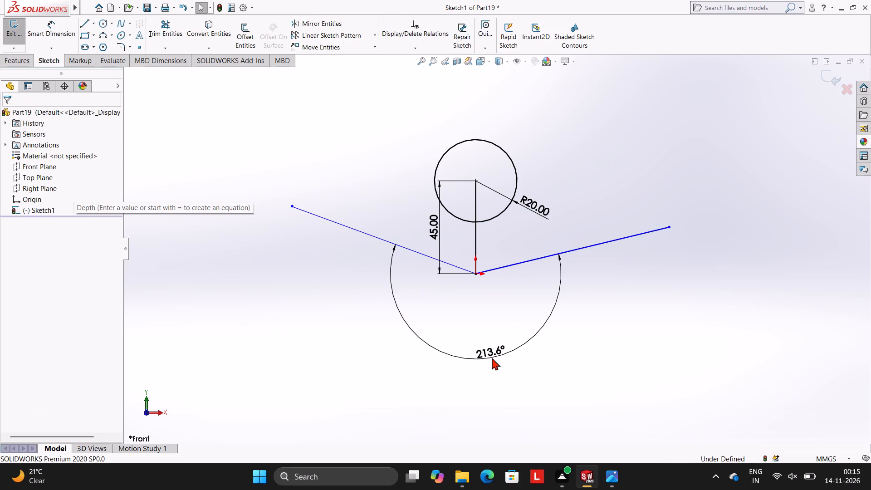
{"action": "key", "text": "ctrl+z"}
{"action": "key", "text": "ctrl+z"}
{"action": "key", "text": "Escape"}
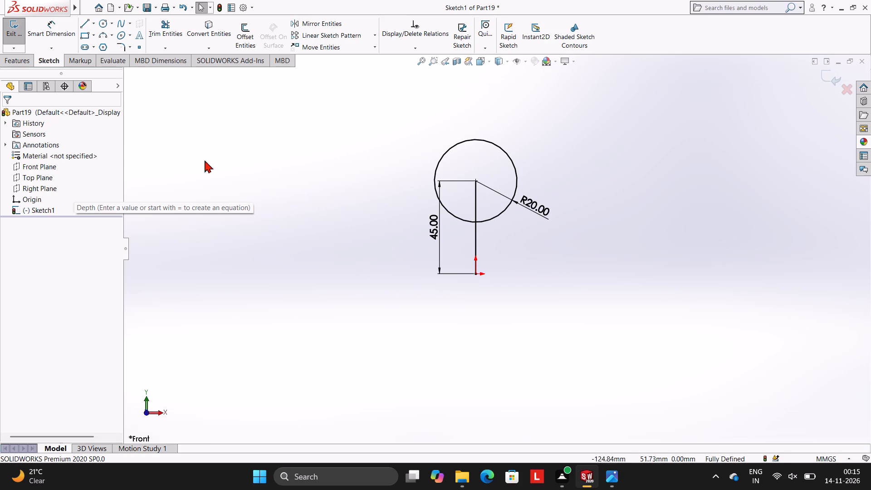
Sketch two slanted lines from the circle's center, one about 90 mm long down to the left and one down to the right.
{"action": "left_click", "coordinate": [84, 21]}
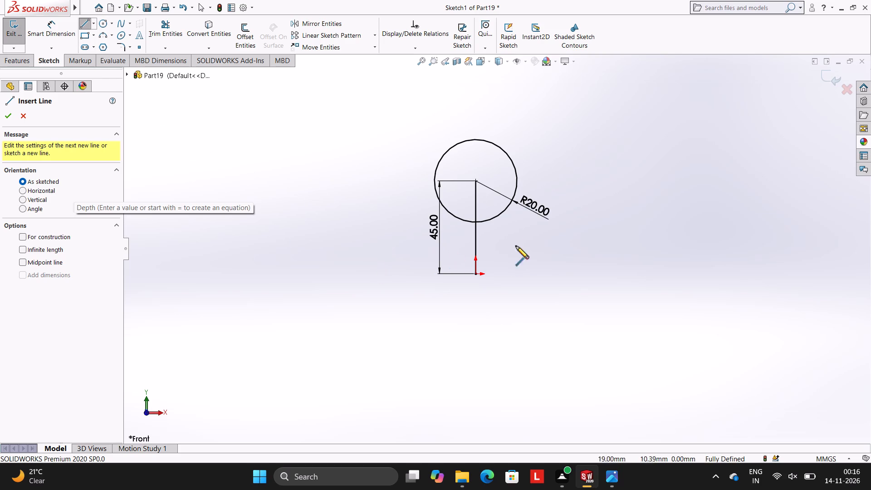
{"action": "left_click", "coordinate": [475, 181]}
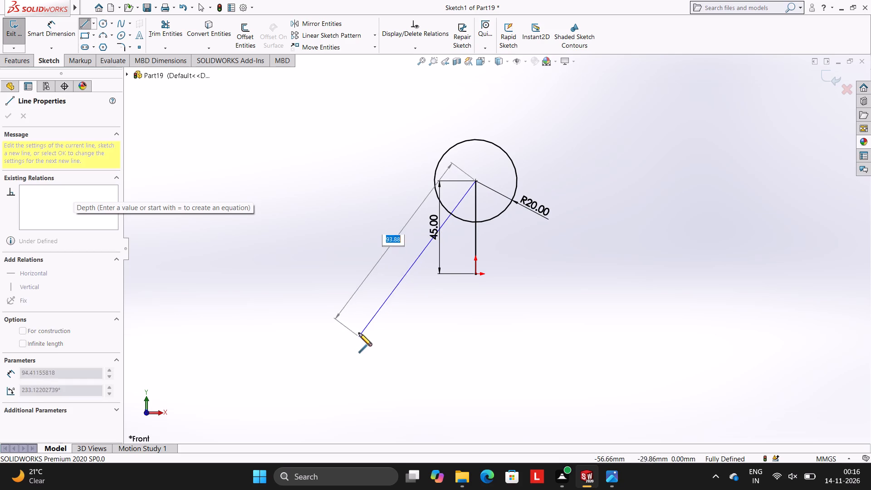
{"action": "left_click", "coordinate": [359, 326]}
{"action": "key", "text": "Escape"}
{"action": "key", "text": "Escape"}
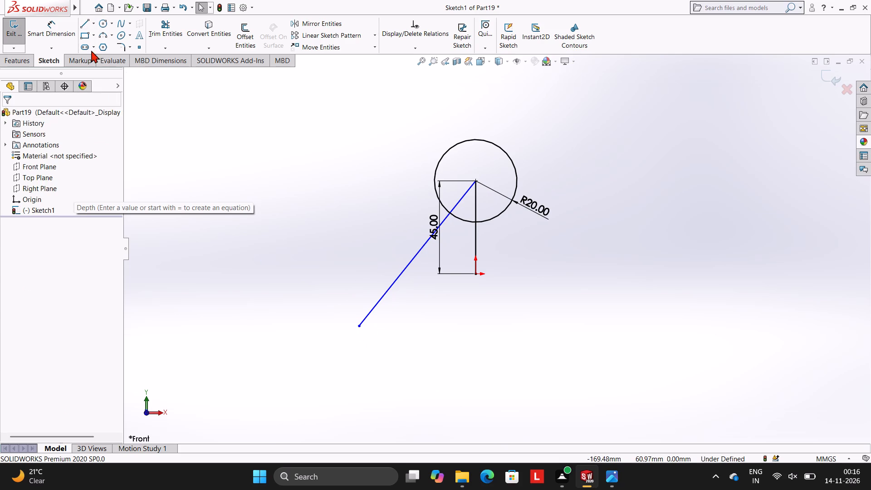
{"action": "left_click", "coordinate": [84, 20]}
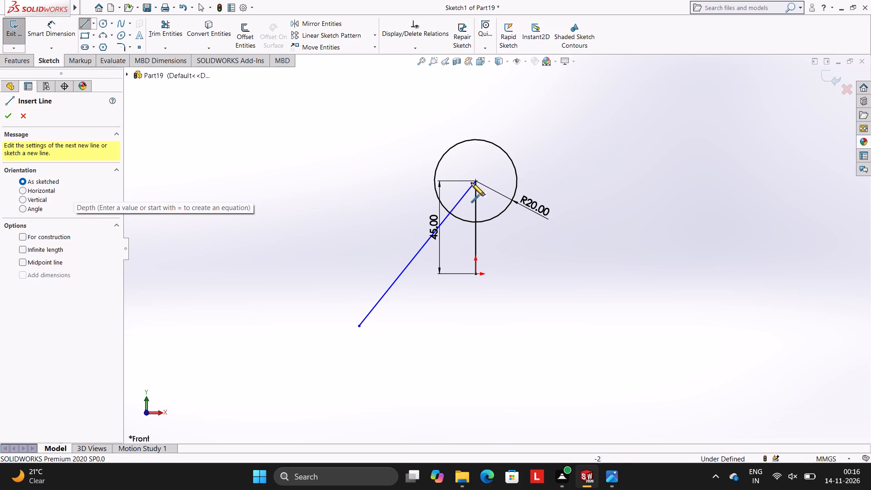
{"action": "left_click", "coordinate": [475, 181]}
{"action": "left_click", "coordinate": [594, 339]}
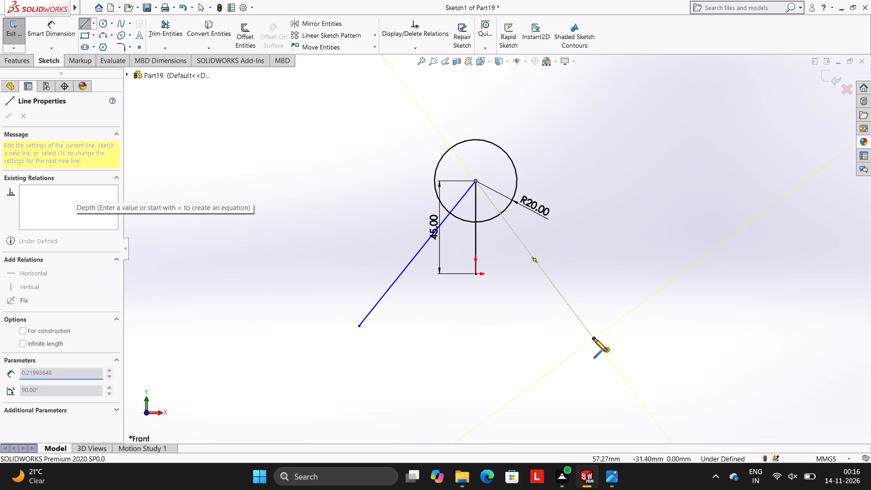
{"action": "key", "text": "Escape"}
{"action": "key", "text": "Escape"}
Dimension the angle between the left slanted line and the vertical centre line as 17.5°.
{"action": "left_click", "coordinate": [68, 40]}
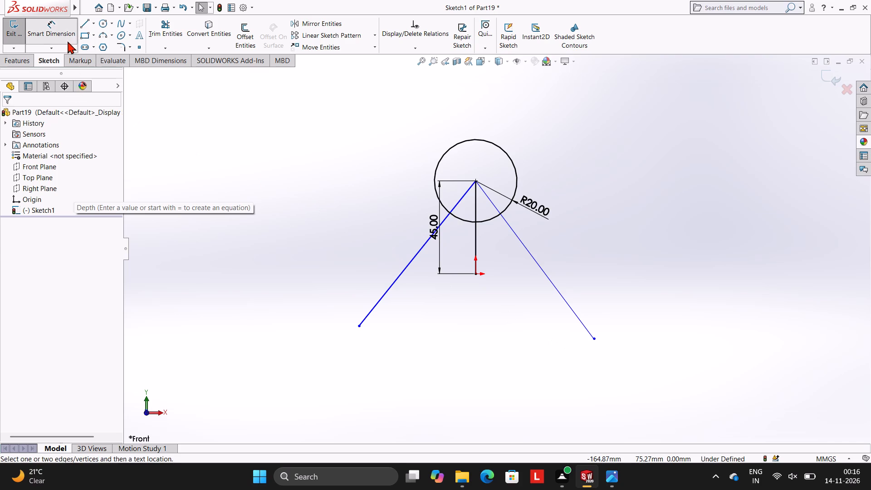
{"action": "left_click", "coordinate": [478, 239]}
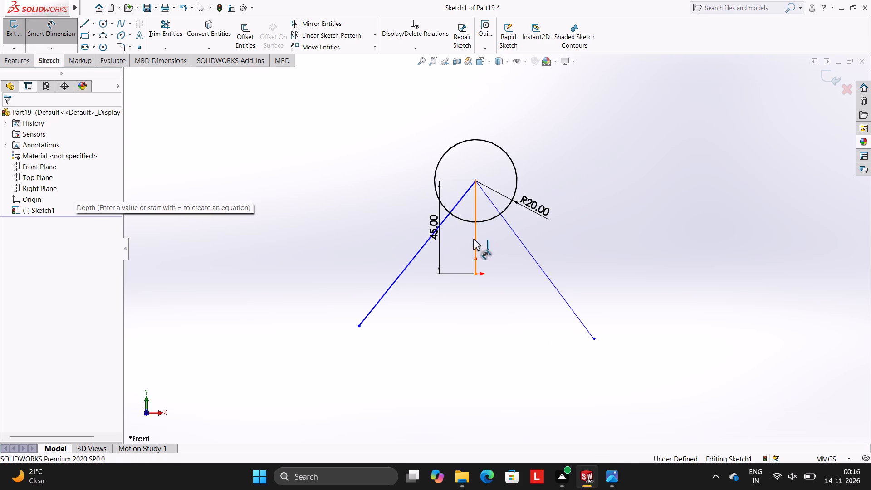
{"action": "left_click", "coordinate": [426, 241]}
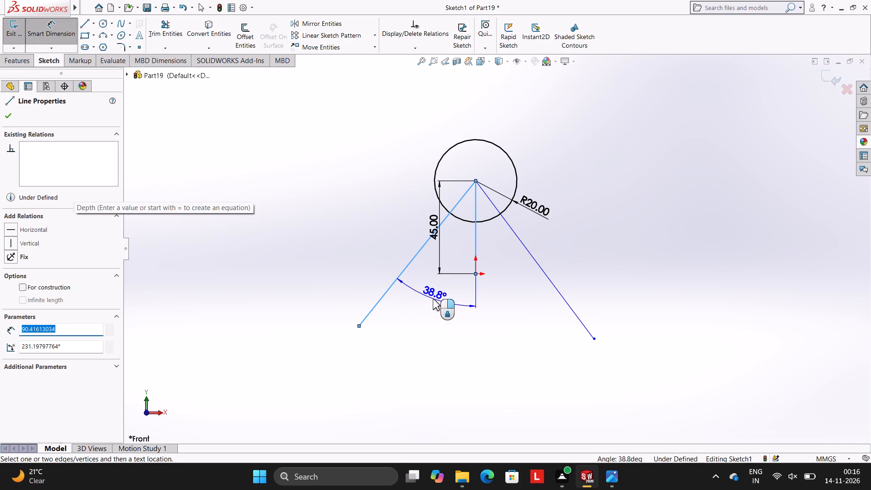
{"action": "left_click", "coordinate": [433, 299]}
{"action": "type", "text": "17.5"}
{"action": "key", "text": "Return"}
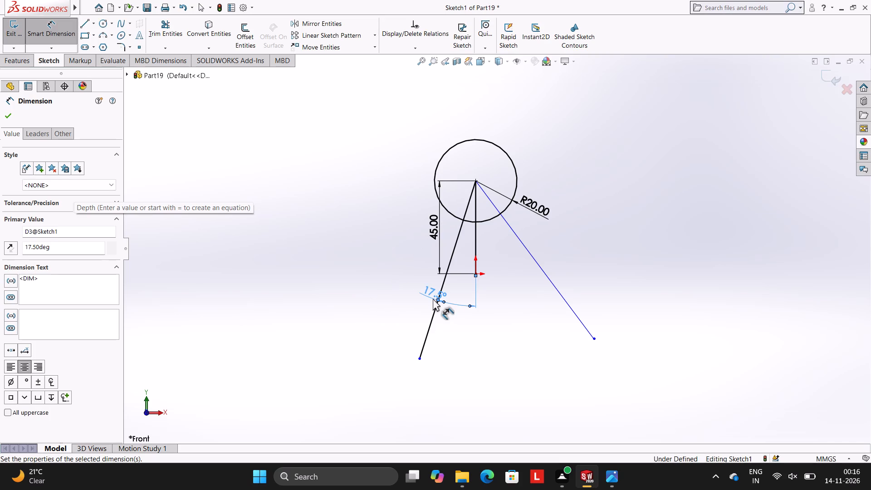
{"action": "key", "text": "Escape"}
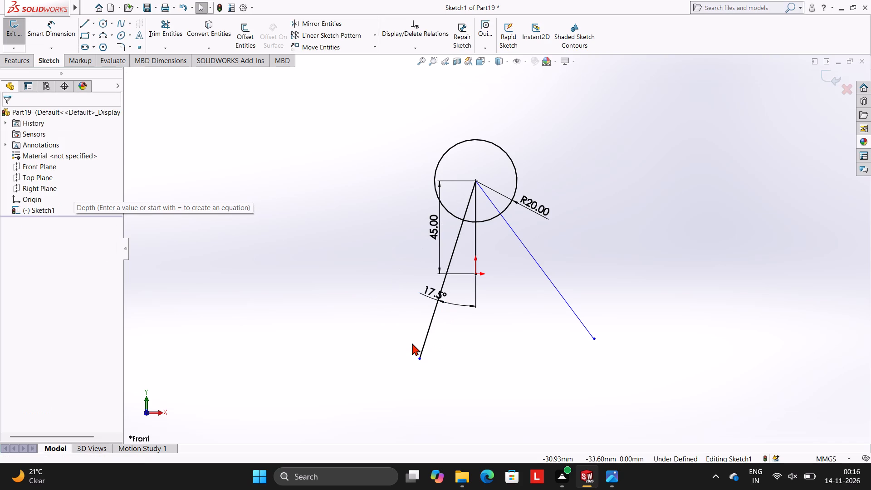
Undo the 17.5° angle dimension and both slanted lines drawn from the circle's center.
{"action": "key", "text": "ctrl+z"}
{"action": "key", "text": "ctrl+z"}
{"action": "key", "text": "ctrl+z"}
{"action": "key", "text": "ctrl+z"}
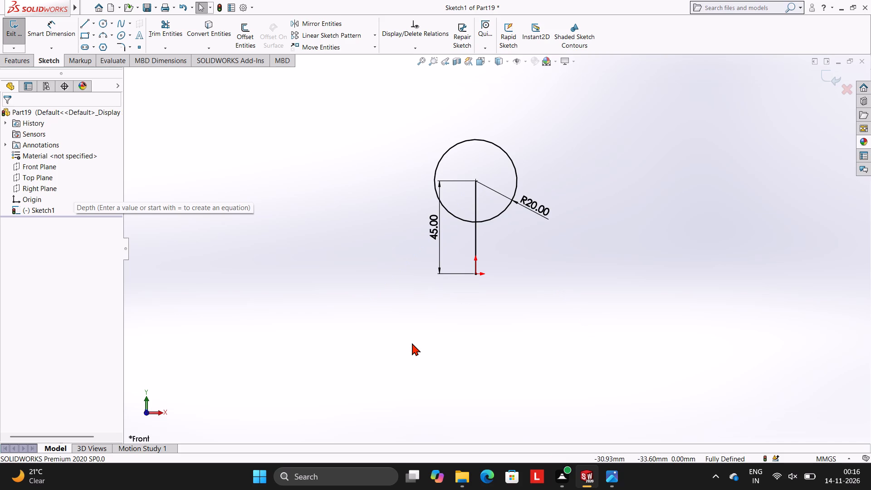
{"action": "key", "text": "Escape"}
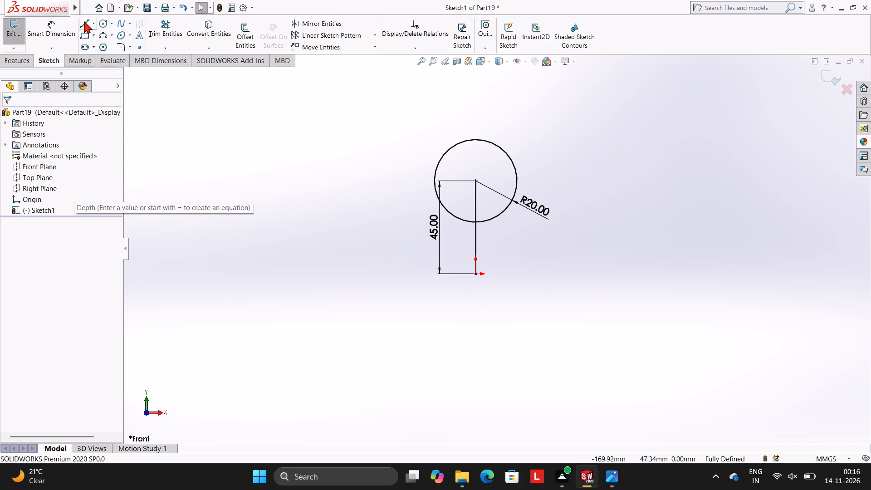
Sketch two slanted lines from the circle's sides, one tangent and about 72 mm long down to the left, the other down to the right.
{"action": "left_click", "coordinate": [84, 21]}
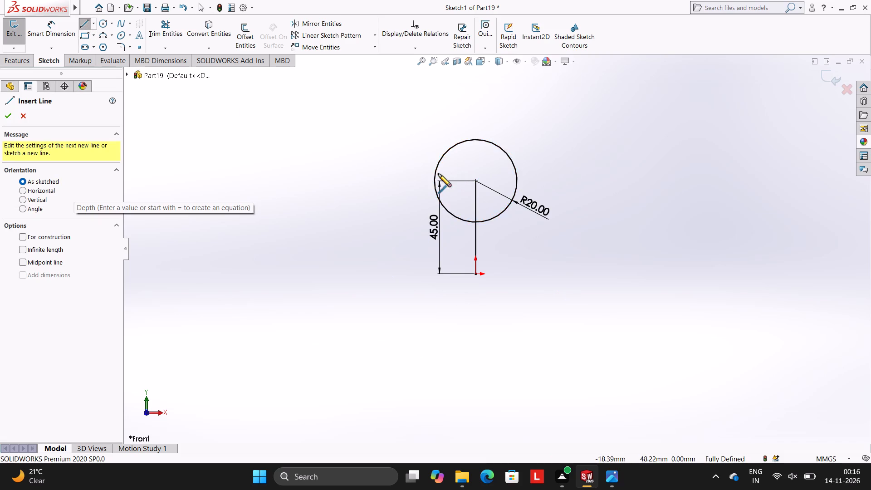
{"action": "left_click", "coordinate": [438, 164]}
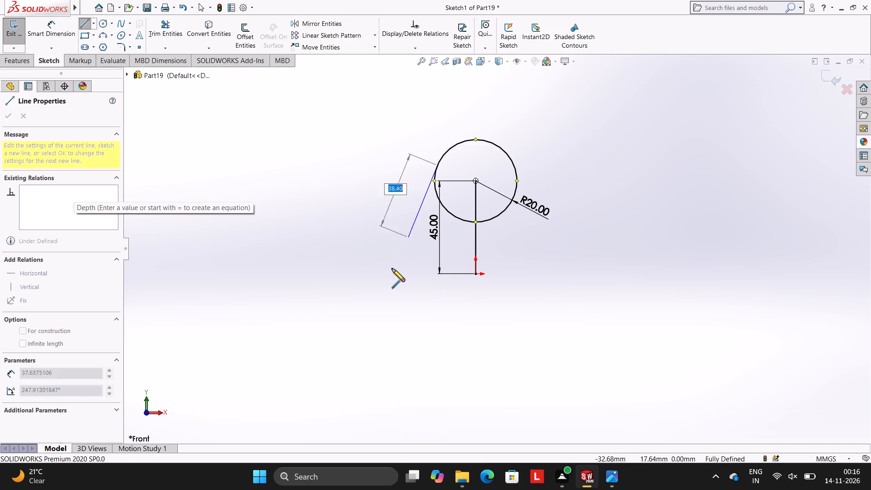
{"action": "left_click", "coordinate": [380, 302]}
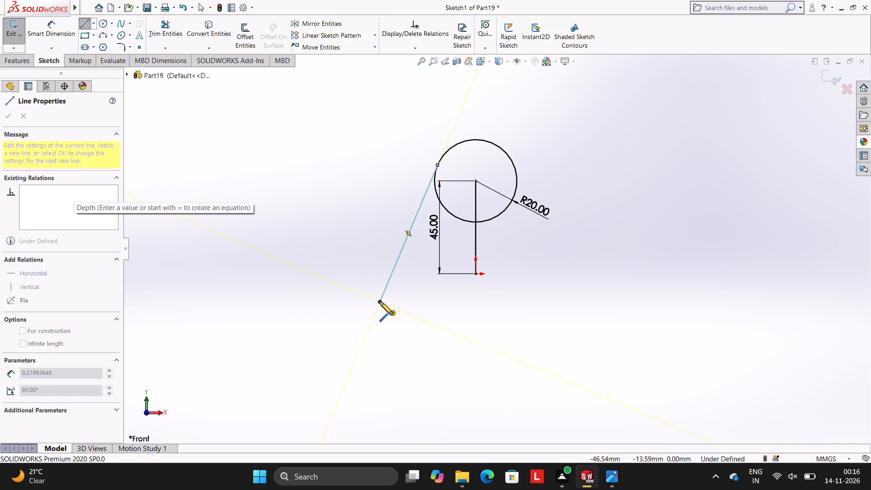
{"action": "key", "text": "Escape"}
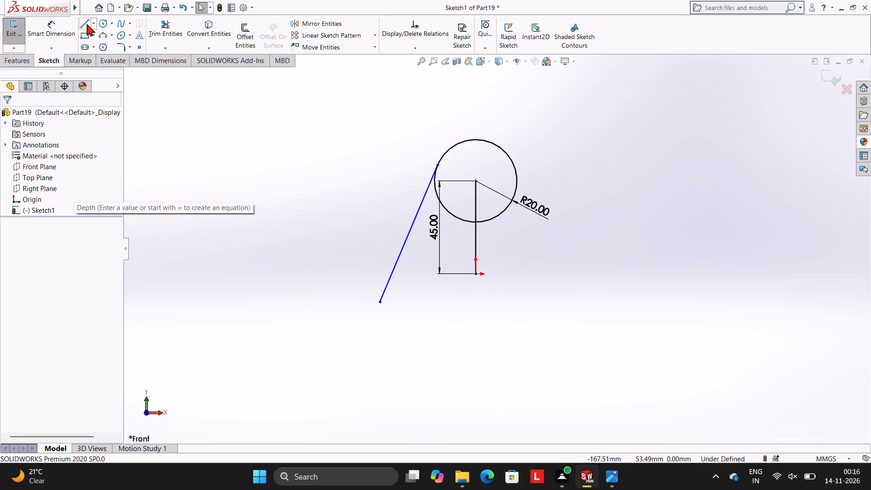
{"action": "left_click", "coordinate": [87, 24]}
{"action": "left_click", "coordinate": [515, 165]}
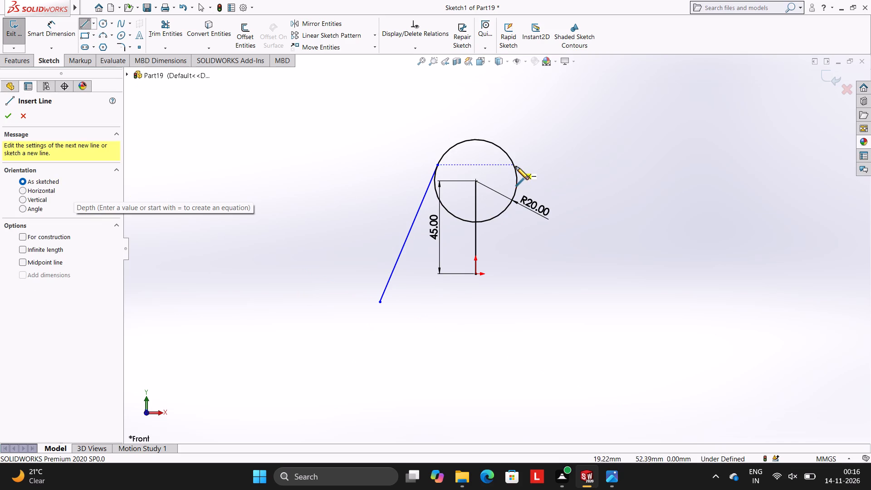
{"action": "left_click", "coordinate": [568, 285]}
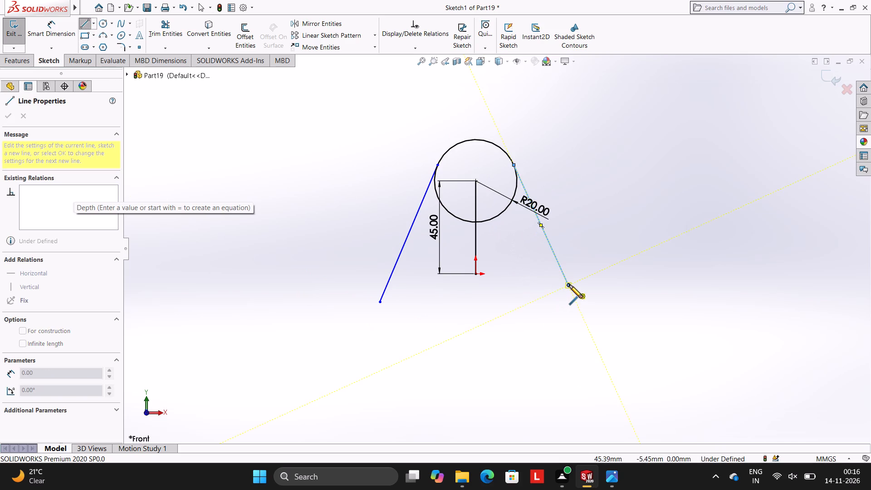
{"action": "key", "text": "Escape"}
Dimension the angle between the left slanted line and the vertical centre line as 17.5°.
{"action": "left_click", "coordinate": [49, 31]}
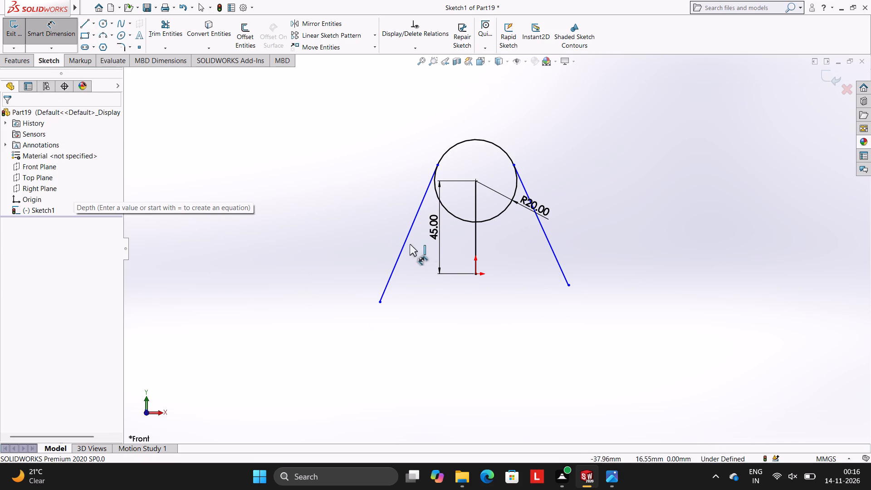
{"action": "left_click", "coordinate": [406, 241]}
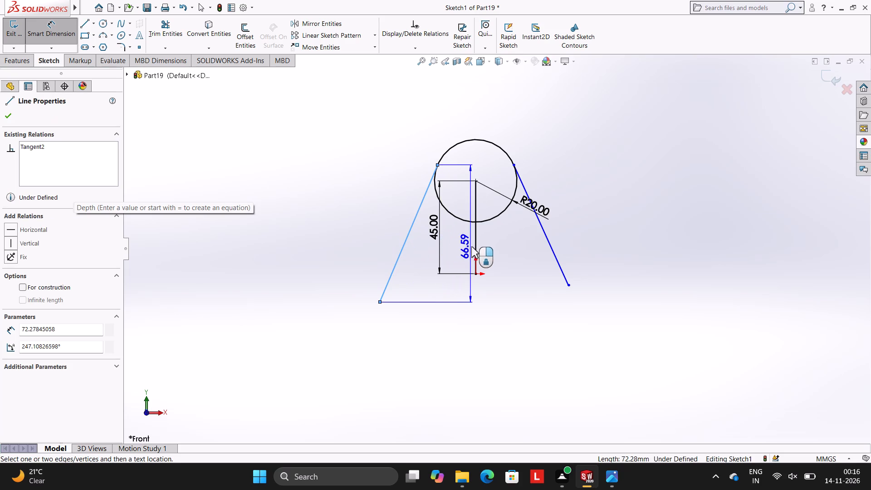
{"action": "left_click", "coordinate": [474, 245]}
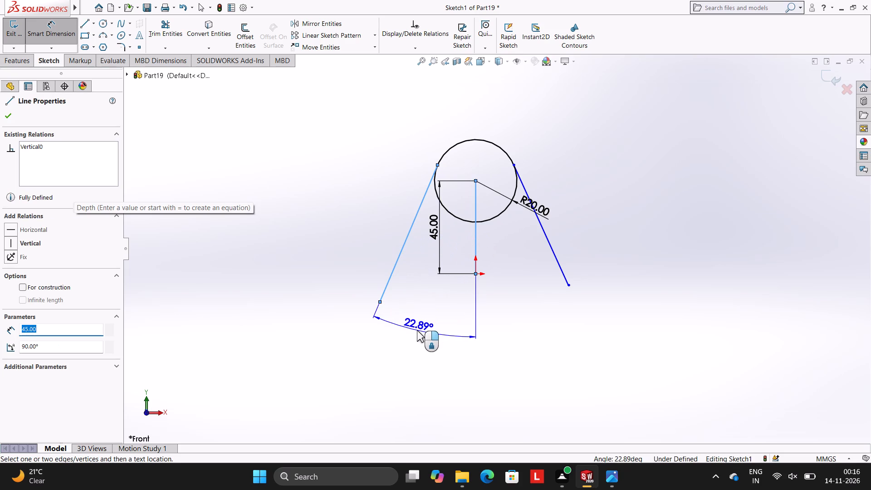
{"action": "left_click", "coordinate": [437, 350]}
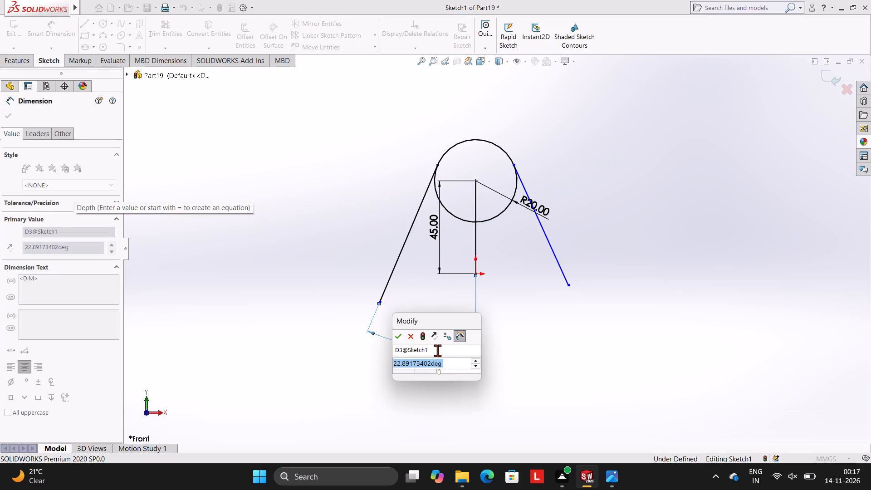
{"action": "type", "text": "17.5"}
{"action": "key", "text": "Return"}
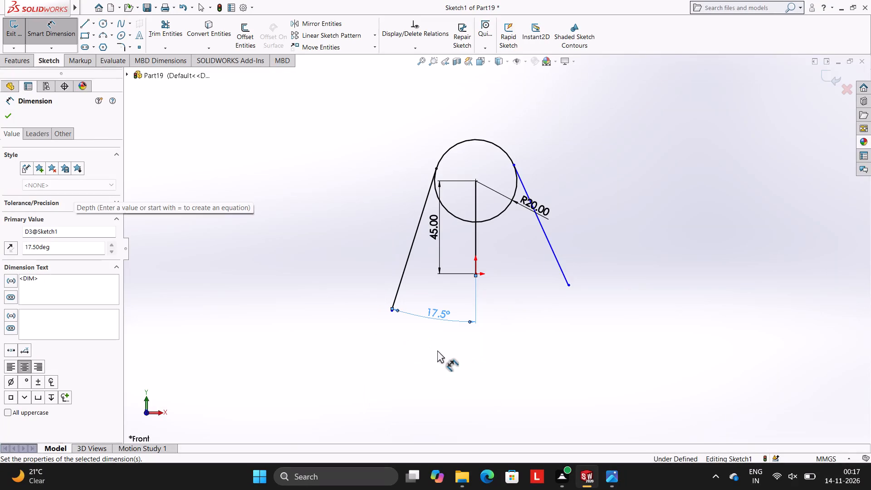
{"action": "key", "text": "Escape"}
{"action": "key", "text": "Escape"}
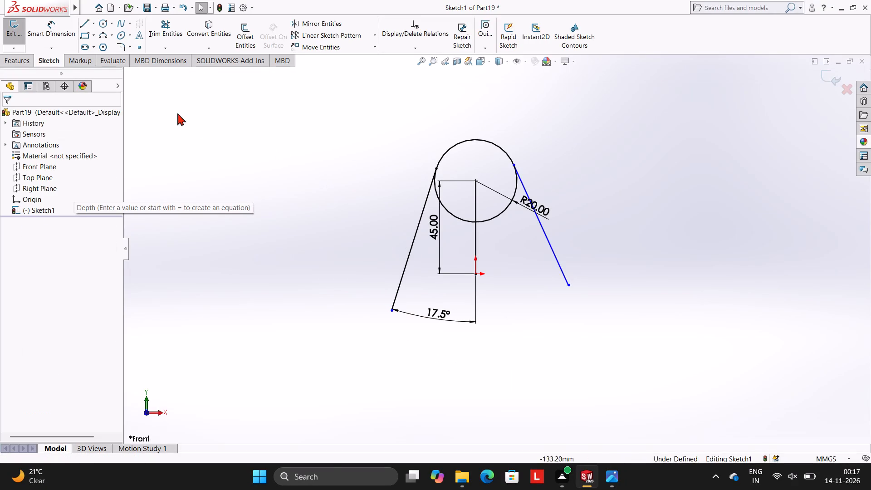
Dimension the angle between the right slanted line and the vertical centre line as 17.5°.
{"action": "left_click", "coordinate": [56, 32]}
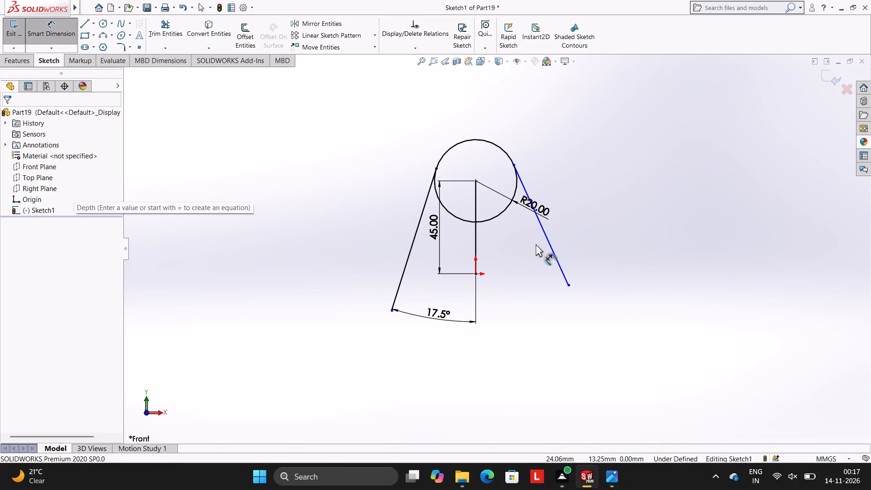
{"action": "left_click", "coordinate": [548, 243]}
{"action": "left_click", "coordinate": [475, 247]}
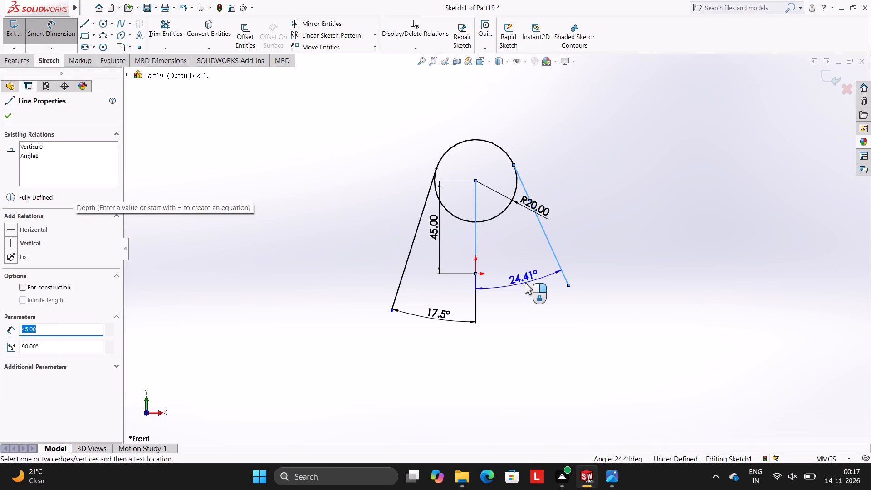
{"action": "left_click", "coordinate": [531, 313]}
{"action": "type", "text": "17.5"}
{"action": "key", "text": "Return"}
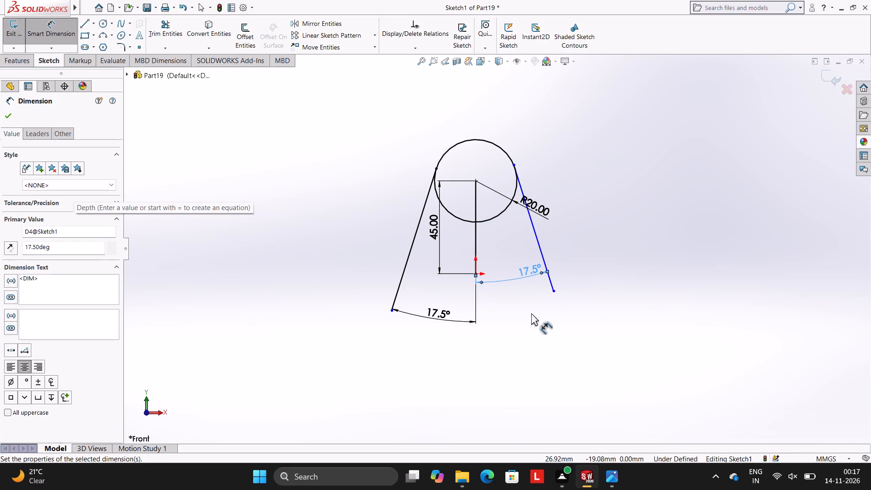
{"action": "key", "text": "Escape"}
{"action": "key", "text": "Escape"}
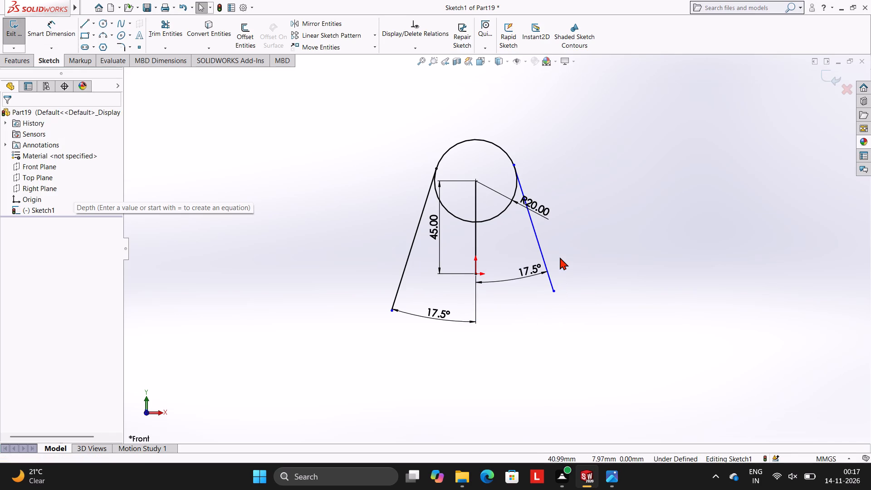
{"action": "key", "text": "Escape"}
{"action": "key", "text": "Escape"}
{"action": "key", "text": "Escape"}
{"action": "key", "text": "Escape"}
{"action": "key", "text": "Escape"}
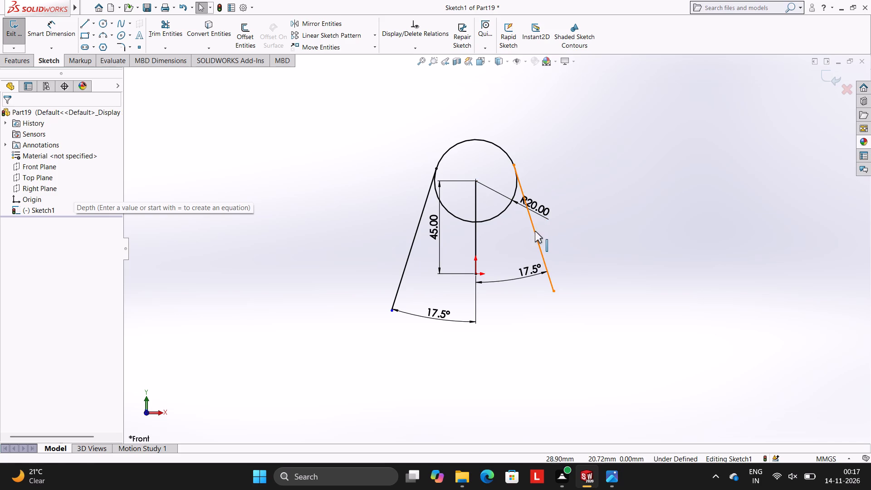
Add a tangent relation between the right slanted line and the R20 circle.
{"action": "left_click", "coordinate": [534, 231]}
{"action": "left_click", "coordinate": [501, 148], "text": "ctrl"}
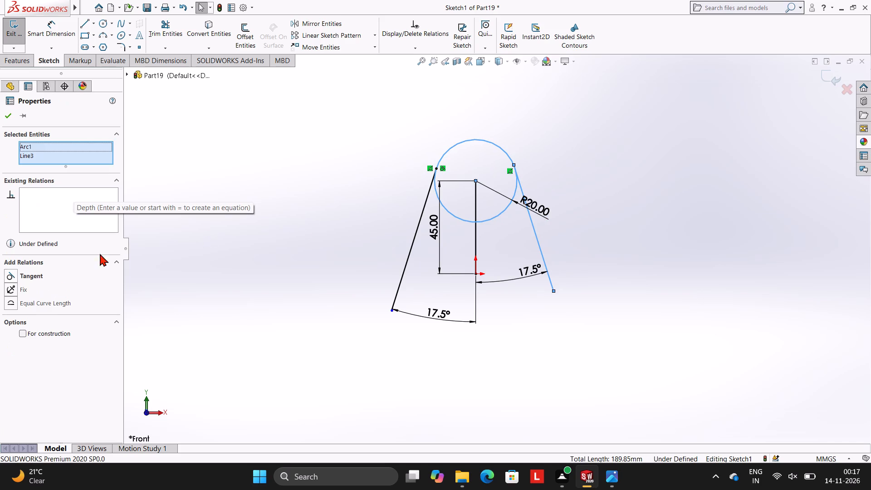
{"action": "left_click", "coordinate": [35, 276], "text": "ctrl"}
{"action": "key", "text": "Escape"}
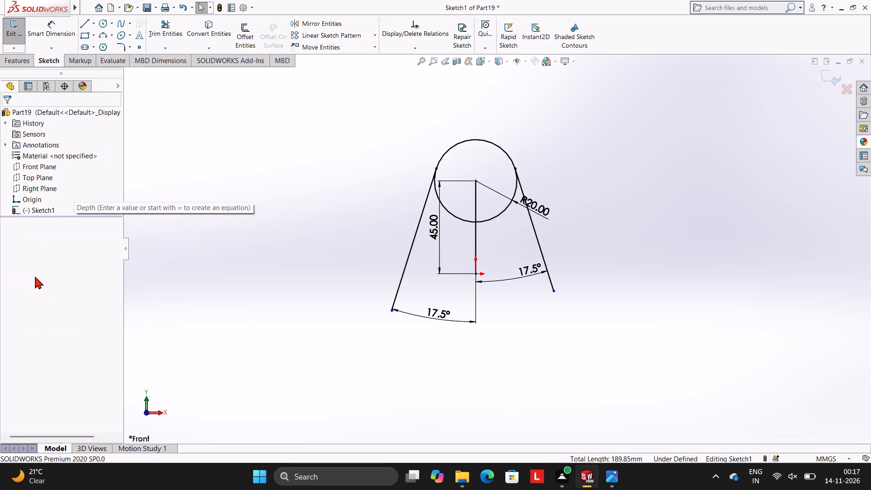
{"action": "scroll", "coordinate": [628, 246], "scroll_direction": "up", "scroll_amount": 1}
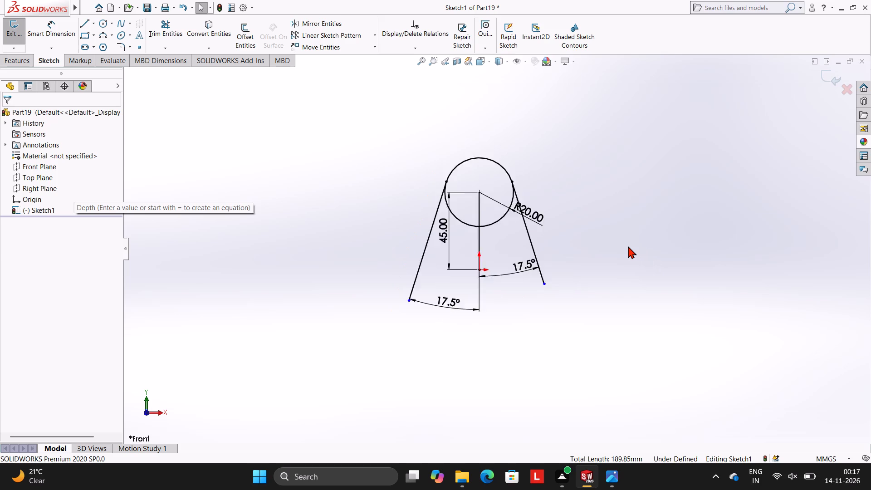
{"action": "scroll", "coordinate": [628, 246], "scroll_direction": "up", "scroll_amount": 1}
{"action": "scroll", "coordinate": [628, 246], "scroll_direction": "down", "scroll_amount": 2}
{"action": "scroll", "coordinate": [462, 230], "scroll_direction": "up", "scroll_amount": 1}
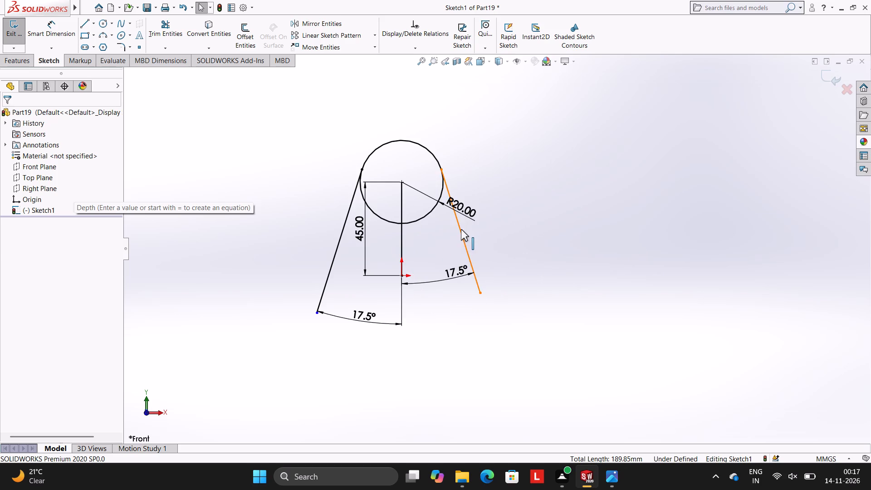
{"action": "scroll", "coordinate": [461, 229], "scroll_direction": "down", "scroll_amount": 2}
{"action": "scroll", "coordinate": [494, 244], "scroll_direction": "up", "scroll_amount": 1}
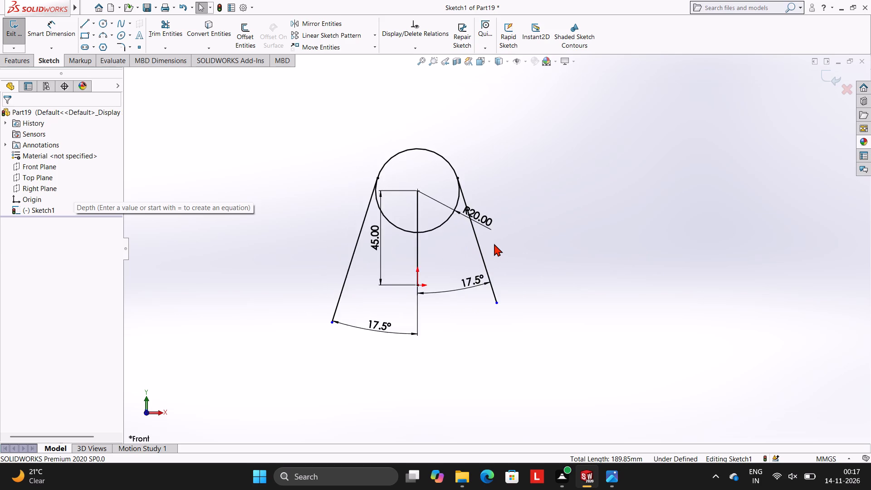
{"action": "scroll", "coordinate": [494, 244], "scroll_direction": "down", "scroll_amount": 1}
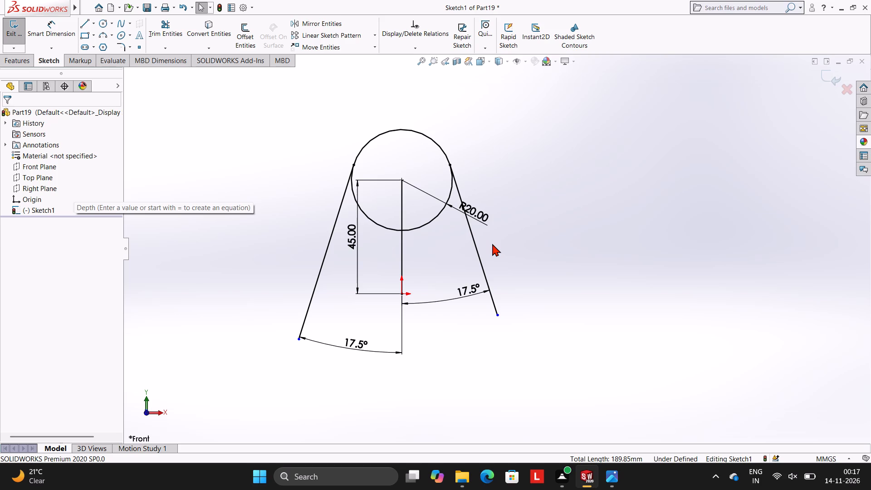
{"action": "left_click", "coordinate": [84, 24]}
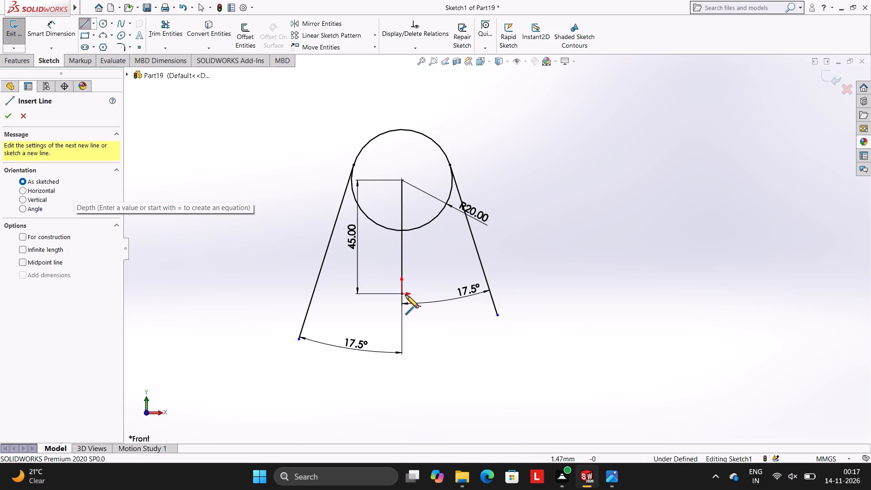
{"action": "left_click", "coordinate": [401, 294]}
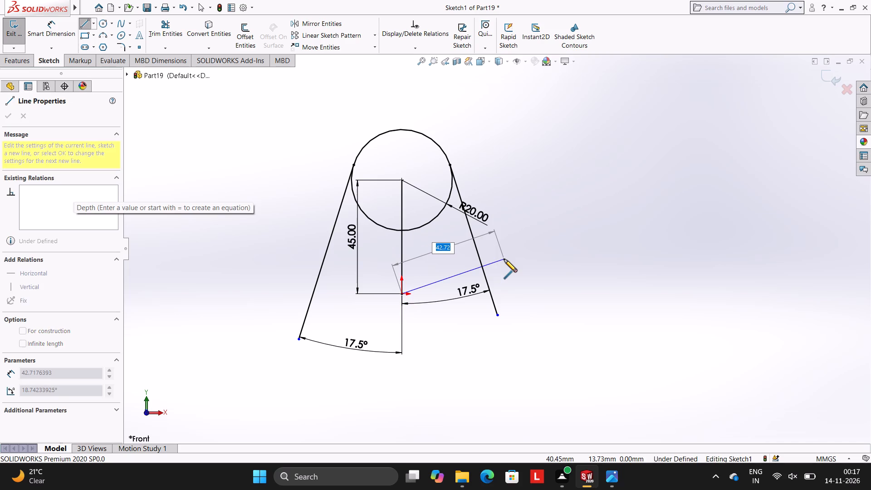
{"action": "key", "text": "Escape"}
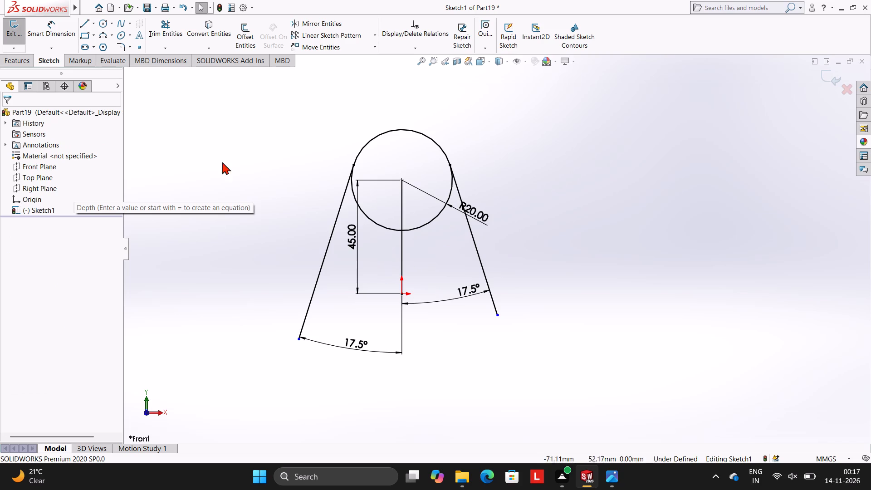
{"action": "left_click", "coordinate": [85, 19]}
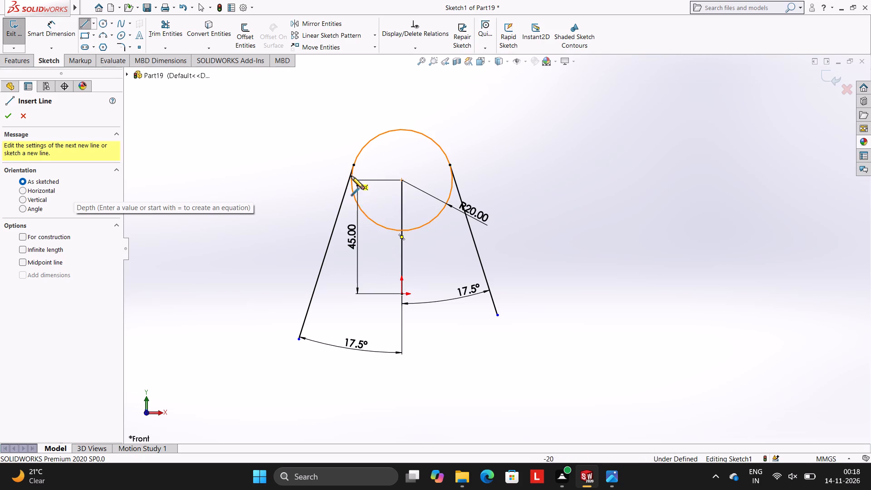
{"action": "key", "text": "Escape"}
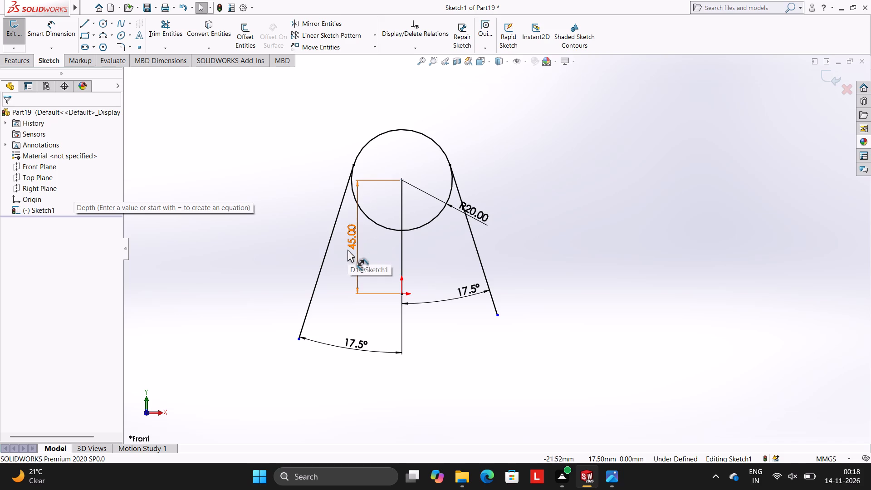
Start the Line tool to continue the sketch profile.
{"action": "left_click", "coordinate": [83, 21]}
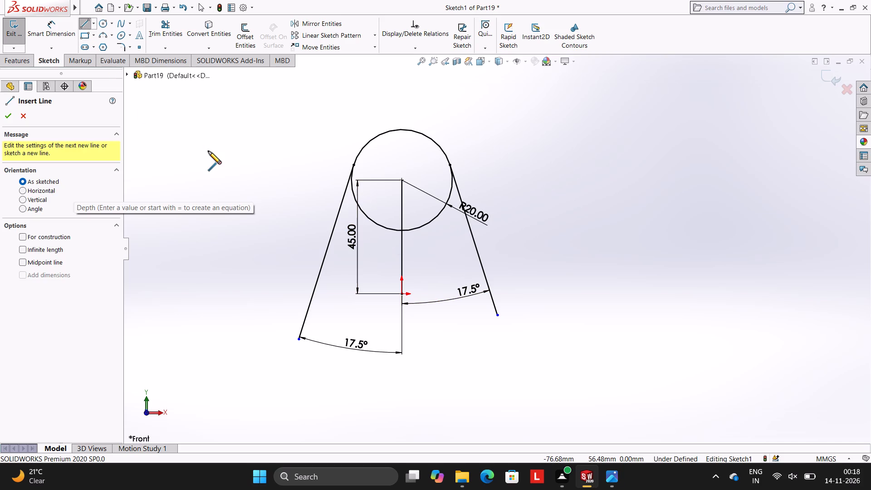
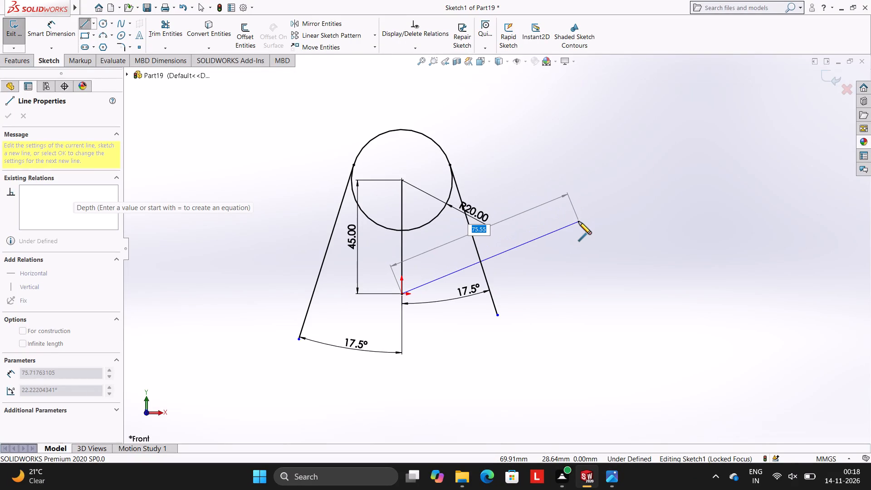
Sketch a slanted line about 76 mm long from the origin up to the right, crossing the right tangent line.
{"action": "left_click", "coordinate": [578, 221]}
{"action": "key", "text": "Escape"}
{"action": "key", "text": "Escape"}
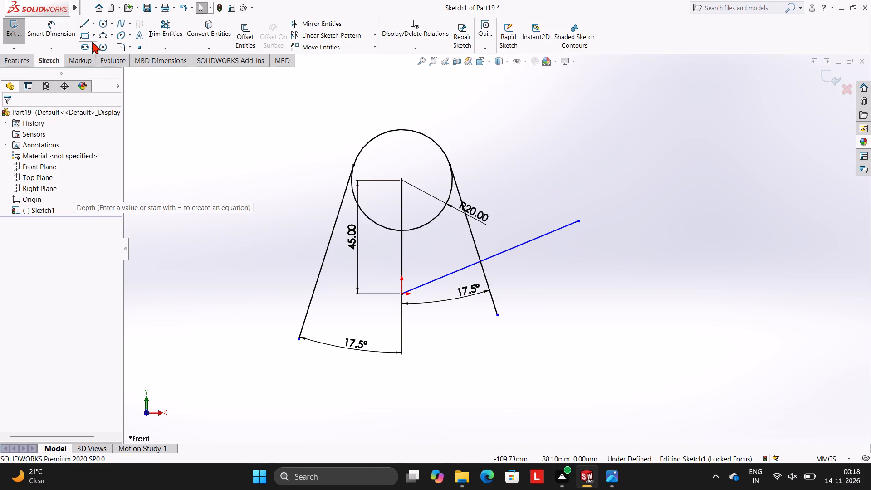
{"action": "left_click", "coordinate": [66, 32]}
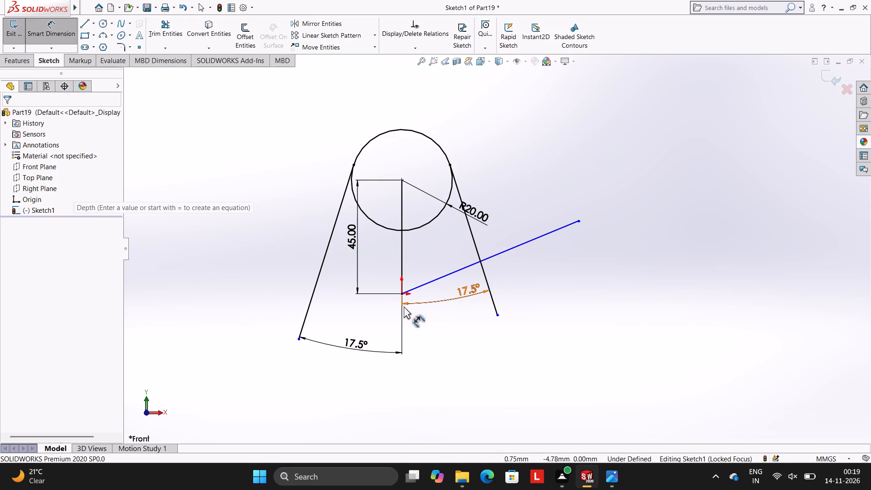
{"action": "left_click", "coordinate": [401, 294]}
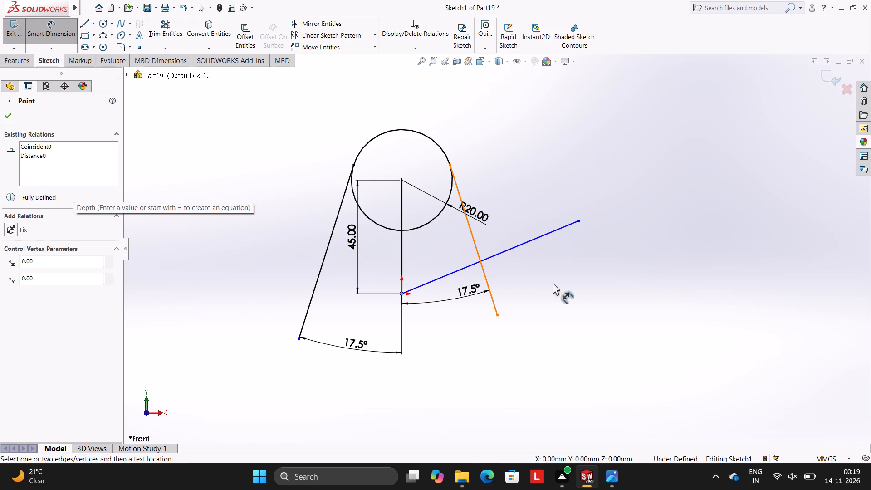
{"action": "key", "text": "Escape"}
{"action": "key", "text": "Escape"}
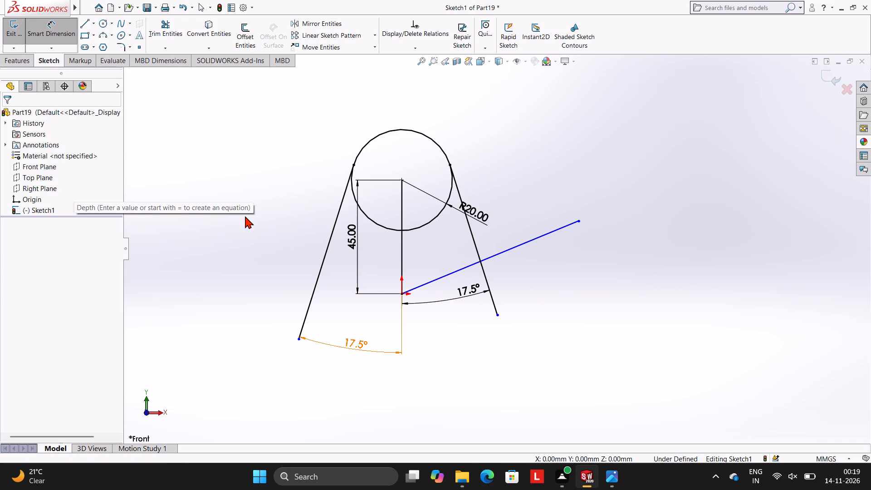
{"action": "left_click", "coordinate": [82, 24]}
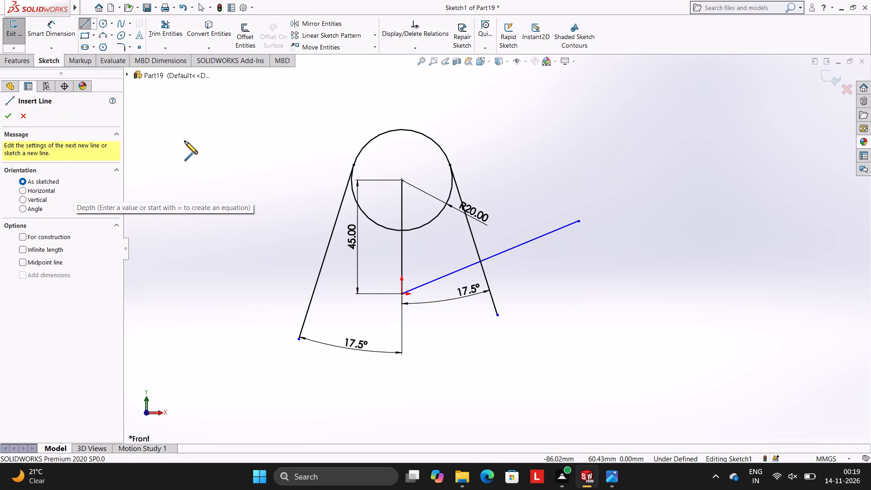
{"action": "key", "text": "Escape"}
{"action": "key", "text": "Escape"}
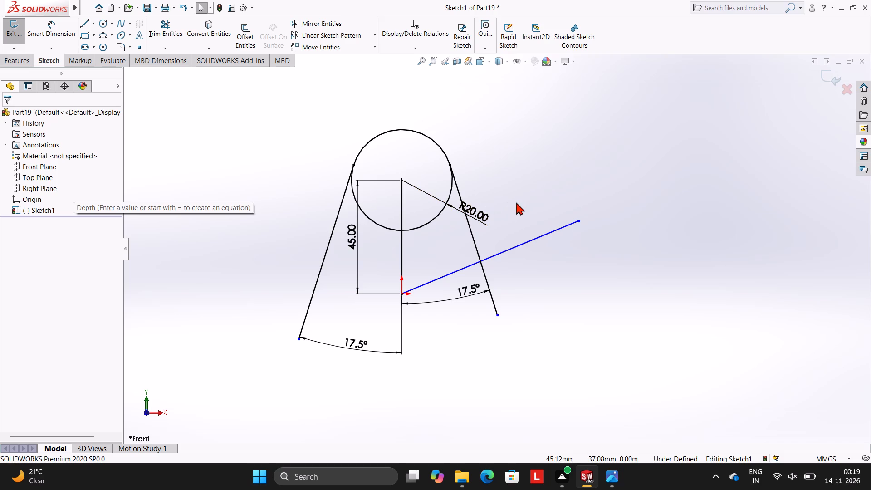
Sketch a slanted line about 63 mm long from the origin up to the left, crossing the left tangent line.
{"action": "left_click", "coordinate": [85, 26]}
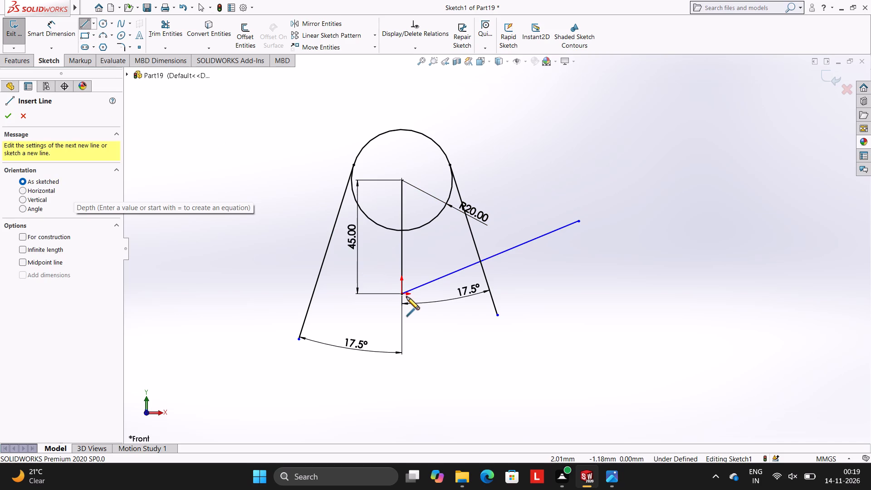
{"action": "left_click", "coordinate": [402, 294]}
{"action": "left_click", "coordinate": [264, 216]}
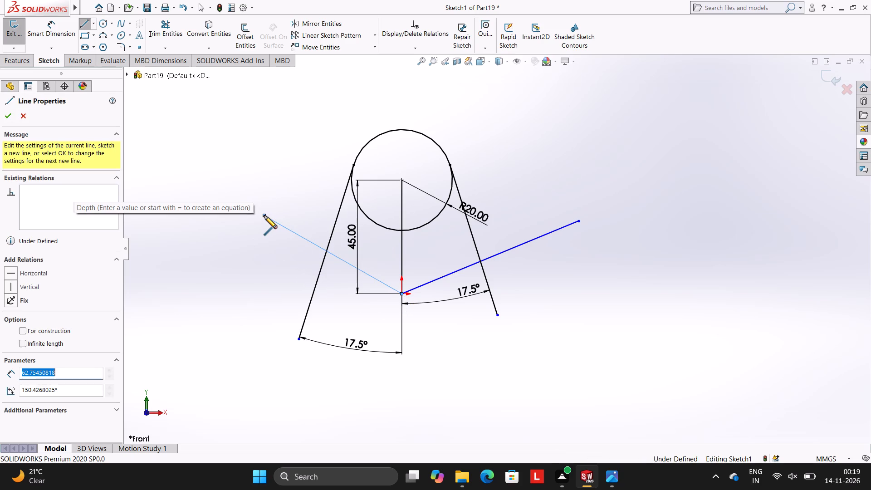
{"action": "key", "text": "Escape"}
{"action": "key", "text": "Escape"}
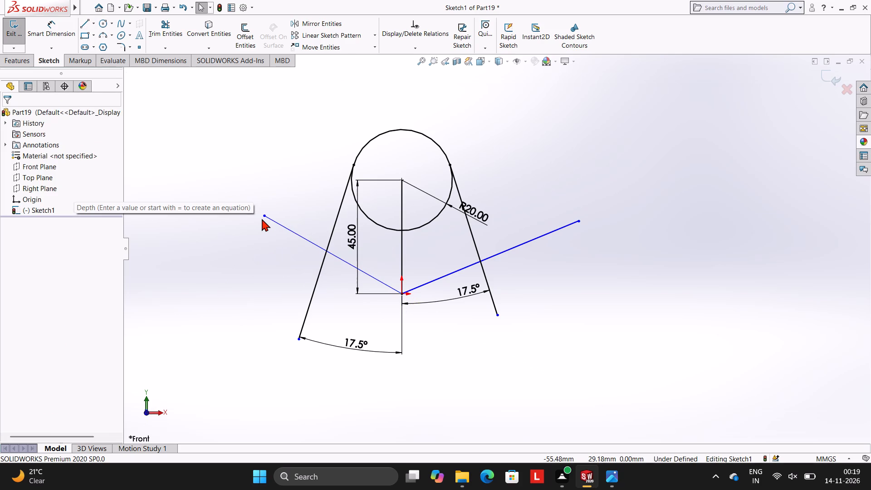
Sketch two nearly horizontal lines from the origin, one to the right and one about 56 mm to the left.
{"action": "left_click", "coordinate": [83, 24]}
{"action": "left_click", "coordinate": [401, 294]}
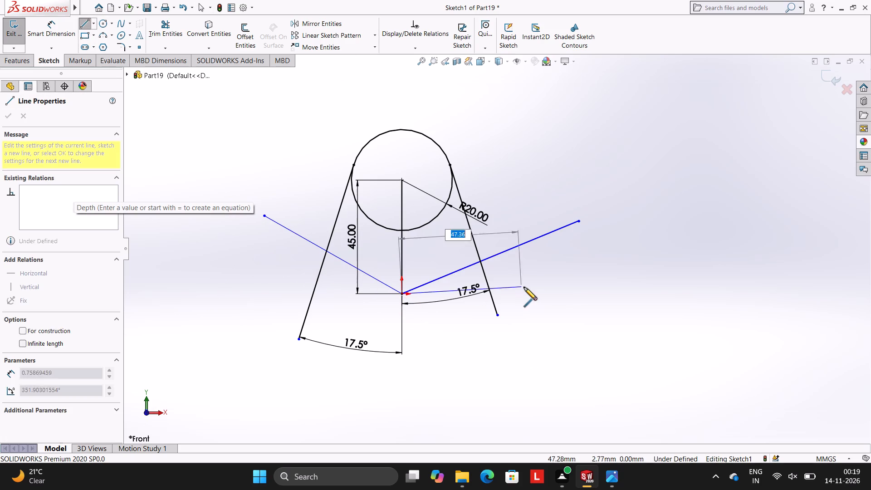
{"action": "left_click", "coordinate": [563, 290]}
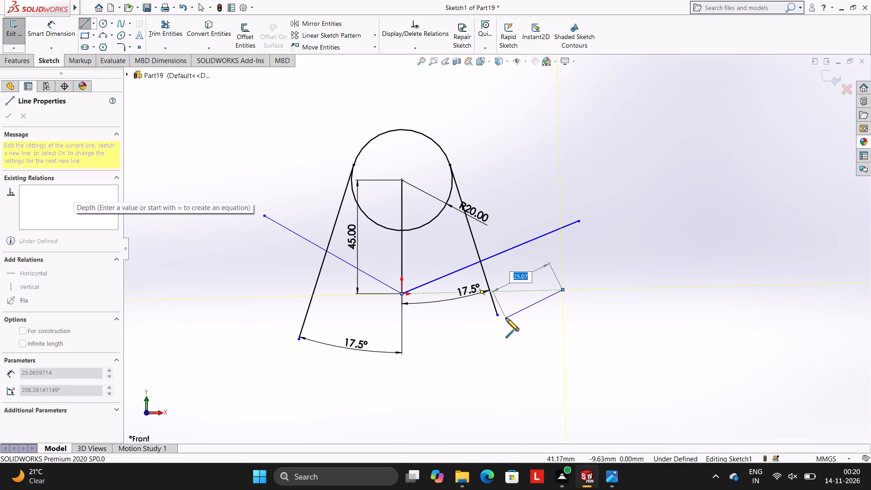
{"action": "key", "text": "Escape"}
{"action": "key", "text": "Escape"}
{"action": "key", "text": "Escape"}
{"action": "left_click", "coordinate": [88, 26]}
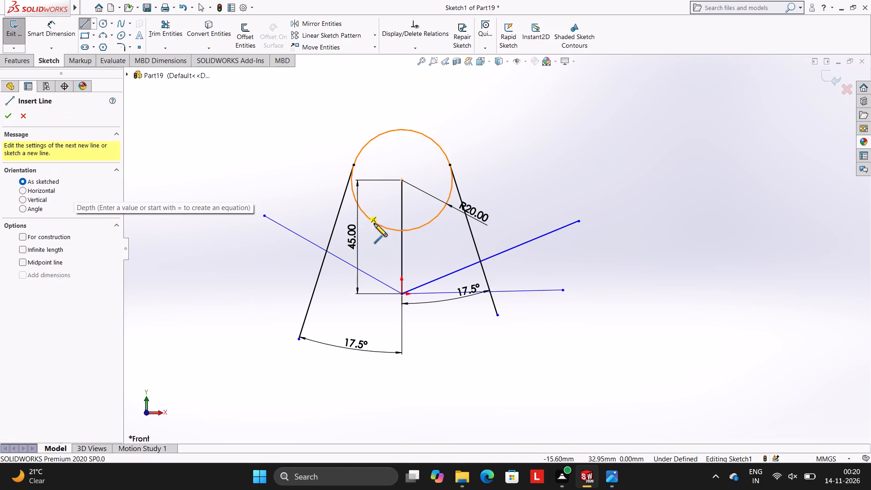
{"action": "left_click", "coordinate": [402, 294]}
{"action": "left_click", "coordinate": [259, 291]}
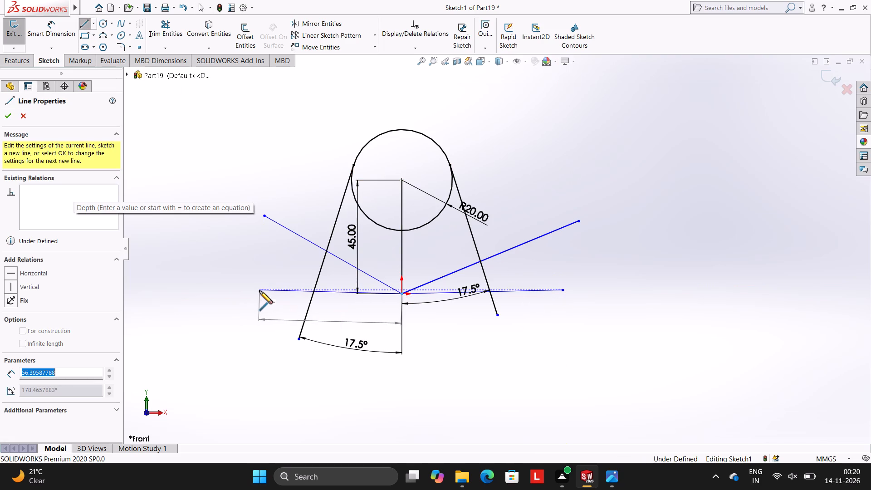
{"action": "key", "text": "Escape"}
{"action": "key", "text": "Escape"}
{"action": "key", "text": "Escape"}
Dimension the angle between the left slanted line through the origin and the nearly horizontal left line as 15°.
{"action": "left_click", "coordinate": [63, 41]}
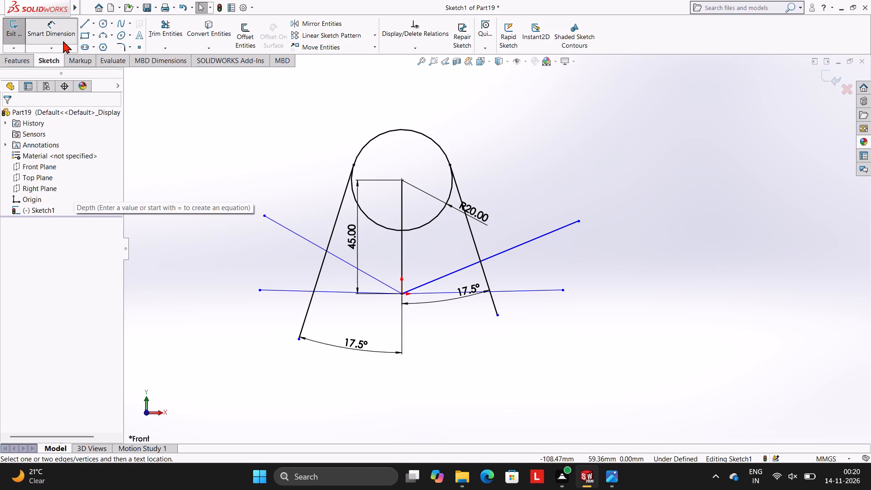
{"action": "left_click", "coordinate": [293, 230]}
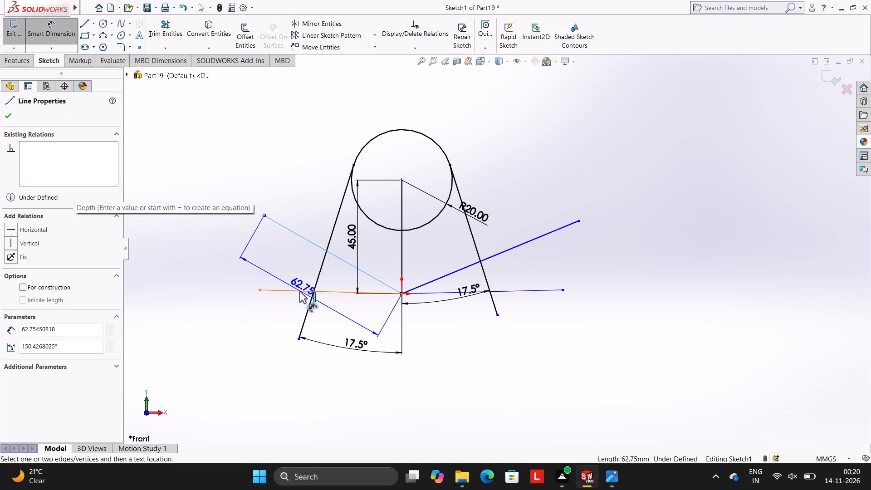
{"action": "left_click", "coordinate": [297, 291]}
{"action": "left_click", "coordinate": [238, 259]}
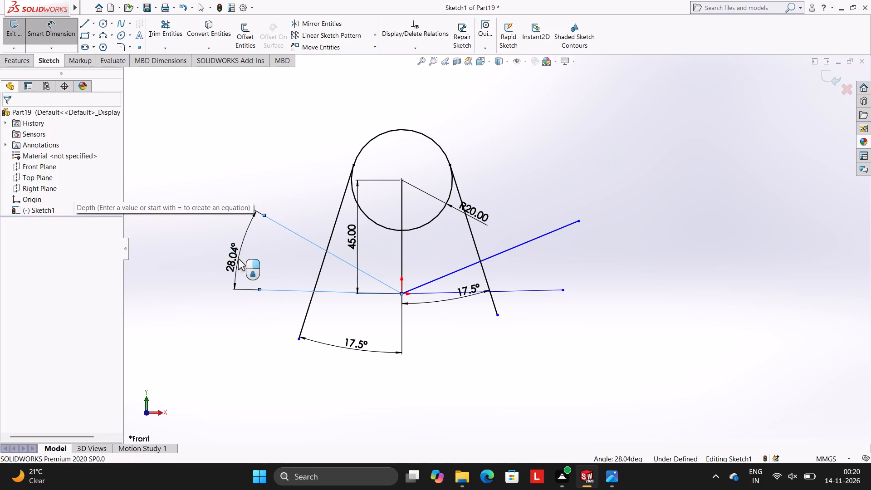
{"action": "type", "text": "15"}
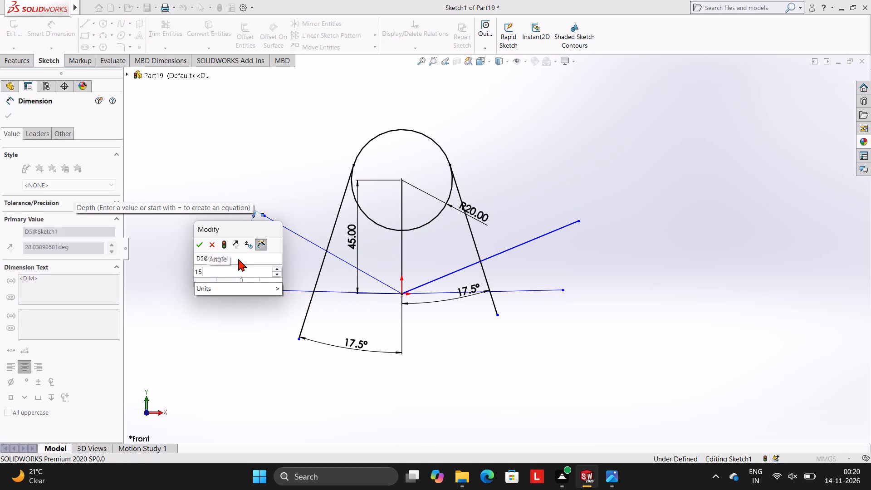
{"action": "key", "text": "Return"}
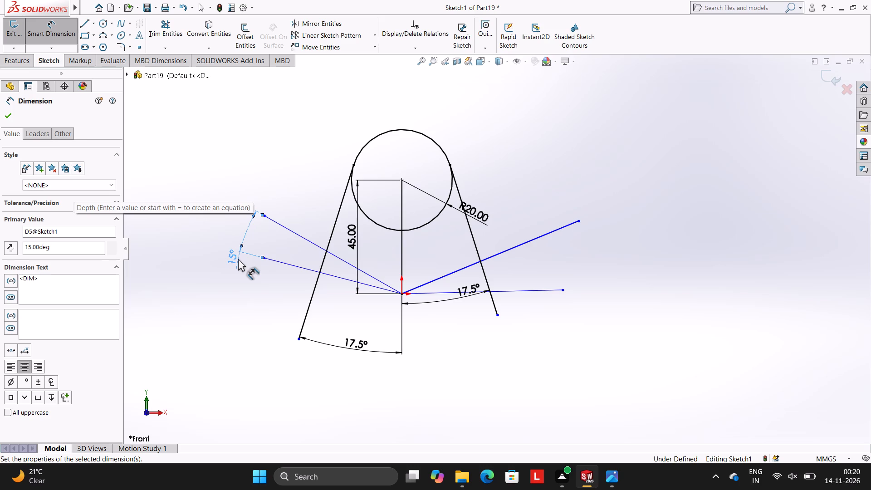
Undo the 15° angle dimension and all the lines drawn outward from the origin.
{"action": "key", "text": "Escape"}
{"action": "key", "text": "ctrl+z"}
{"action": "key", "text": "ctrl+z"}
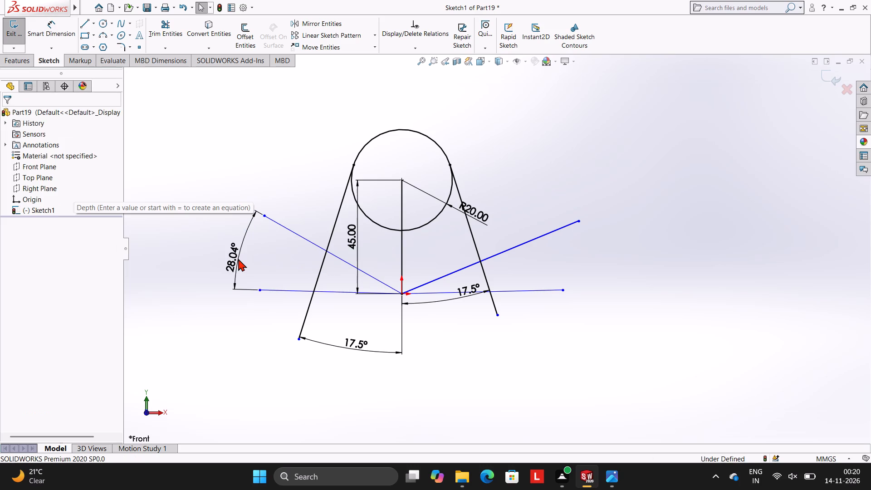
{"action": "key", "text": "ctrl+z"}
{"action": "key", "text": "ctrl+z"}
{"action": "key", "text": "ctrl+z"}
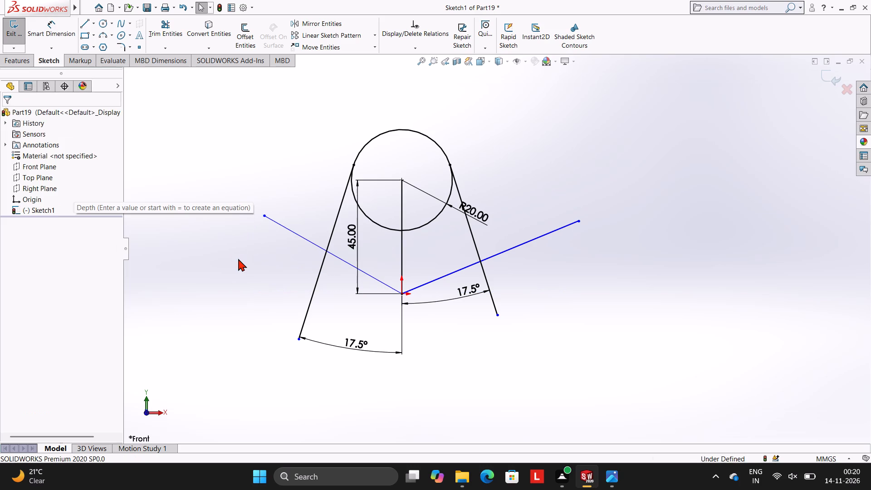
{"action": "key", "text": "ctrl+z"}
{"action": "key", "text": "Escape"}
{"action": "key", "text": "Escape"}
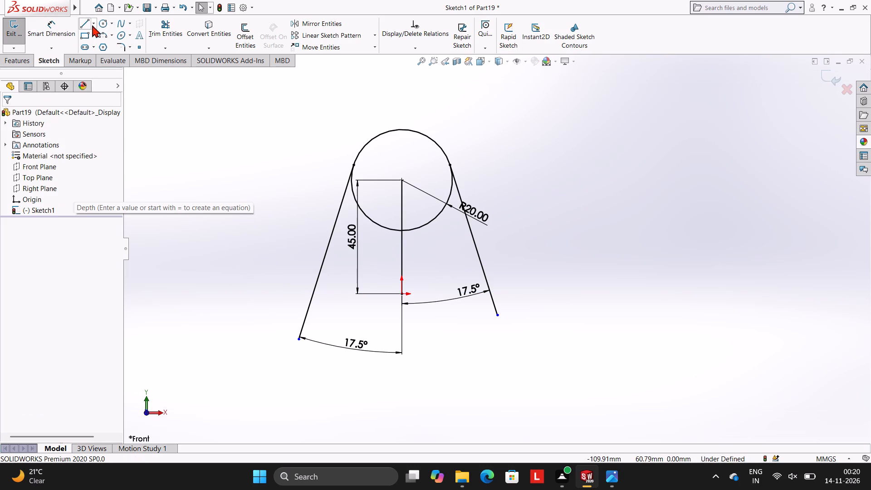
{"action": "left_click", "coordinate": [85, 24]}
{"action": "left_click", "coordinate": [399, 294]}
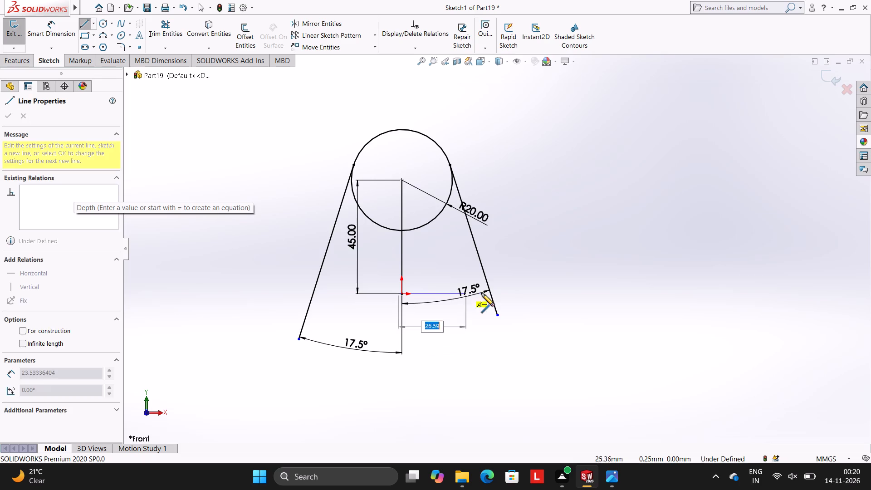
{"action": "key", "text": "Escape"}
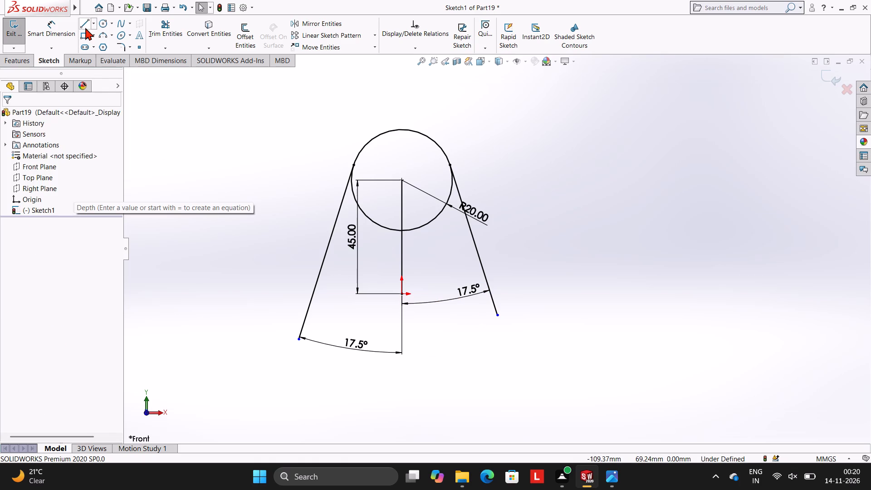
Sketch two horizontal lines from the origin past the tangent lines, one about 72 mm to the right and one to the left.
{"action": "left_click", "coordinate": [86, 28]}
{"action": "left_click", "coordinate": [402, 295]}
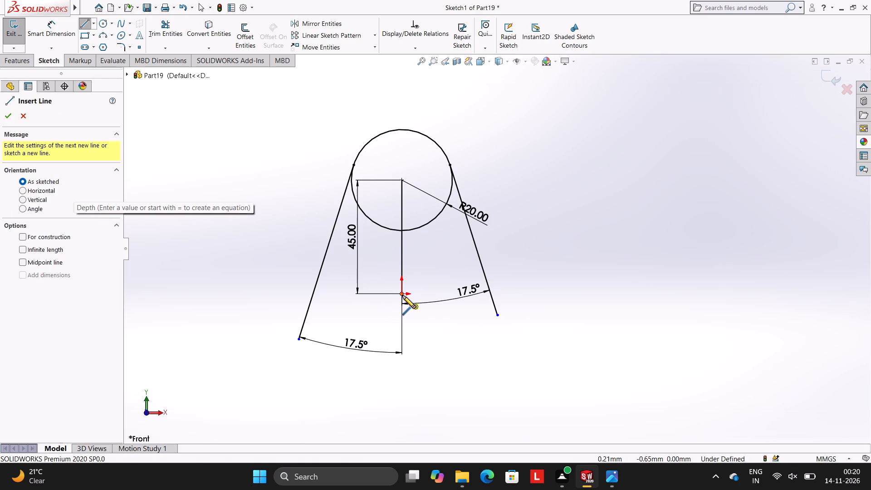
{"action": "left_click", "coordinate": [582, 292]}
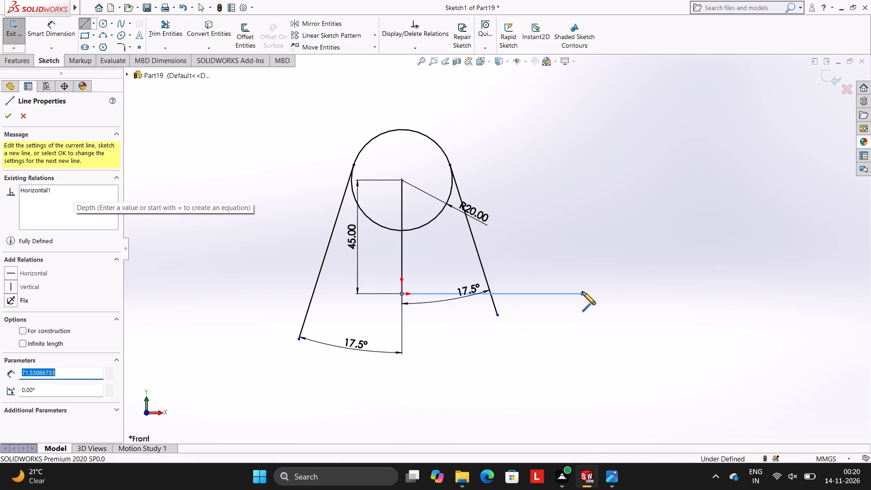
{"action": "key", "text": "Escape"}
{"action": "key", "text": "Escape"}
{"action": "left_click", "coordinate": [88, 25]}
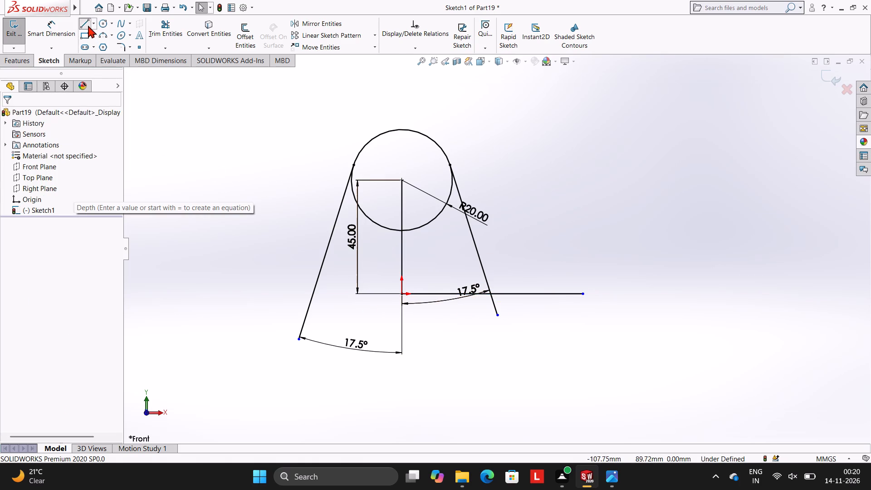
{"action": "left_click", "coordinate": [402, 294]}
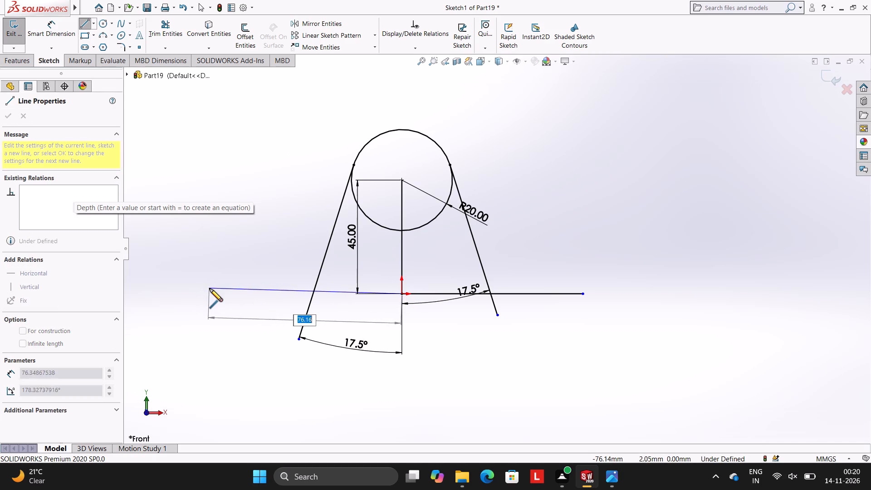
{"action": "left_click", "coordinate": [215, 293]}
{"action": "key", "text": "Escape"}
{"action": "key", "text": "Escape"}
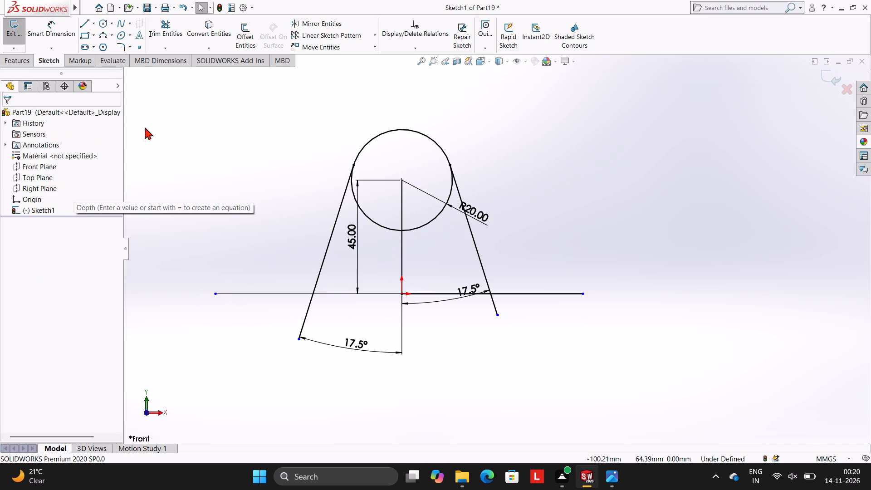
Sketch two slanted lines from the origin, one rising to the right and one rising about 70 mm to the left.
{"action": "left_click", "coordinate": [84, 28]}
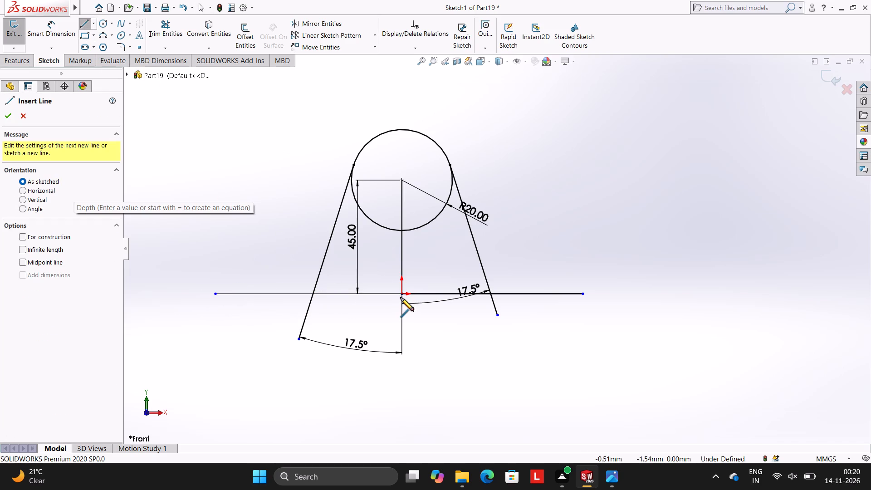
{"action": "left_click", "coordinate": [401, 295]}
{"action": "left_click", "coordinate": [559, 221]}
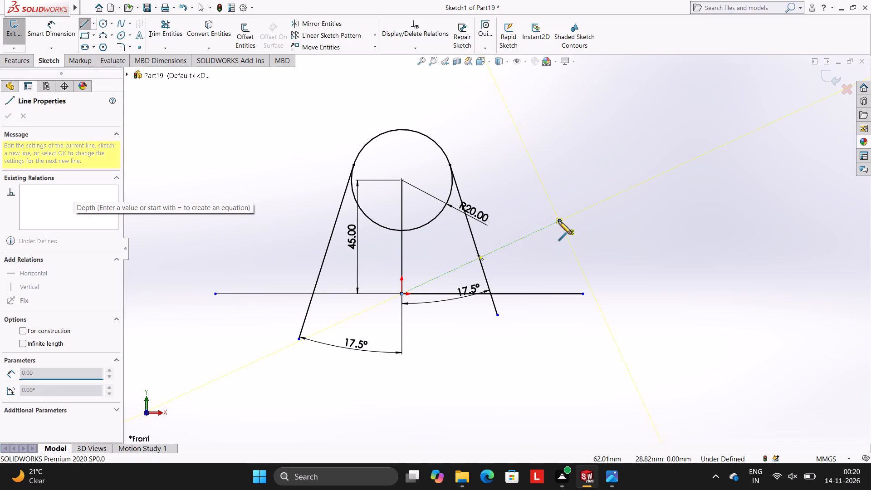
{"action": "key", "text": "Escape"}
{"action": "key", "text": "Escape"}
{"action": "key", "text": "Escape"}
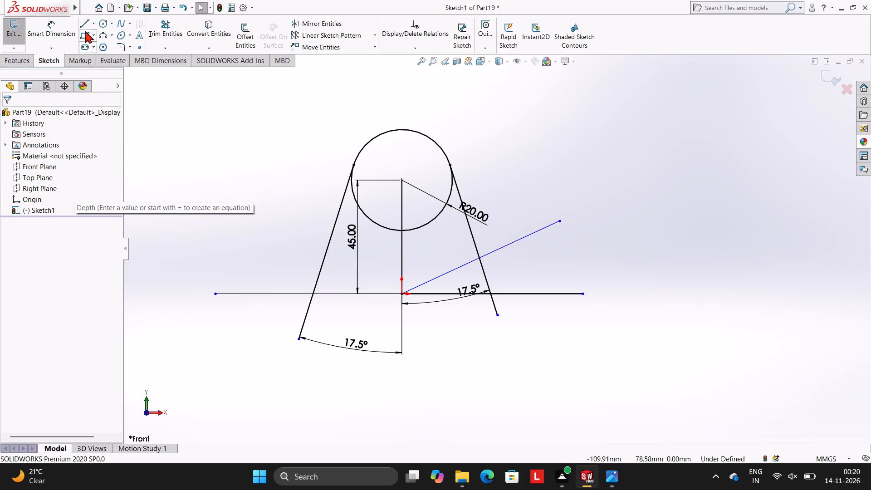
{"action": "left_click", "coordinate": [85, 22]}
{"action": "left_click", "coordinate": [402, 293]}
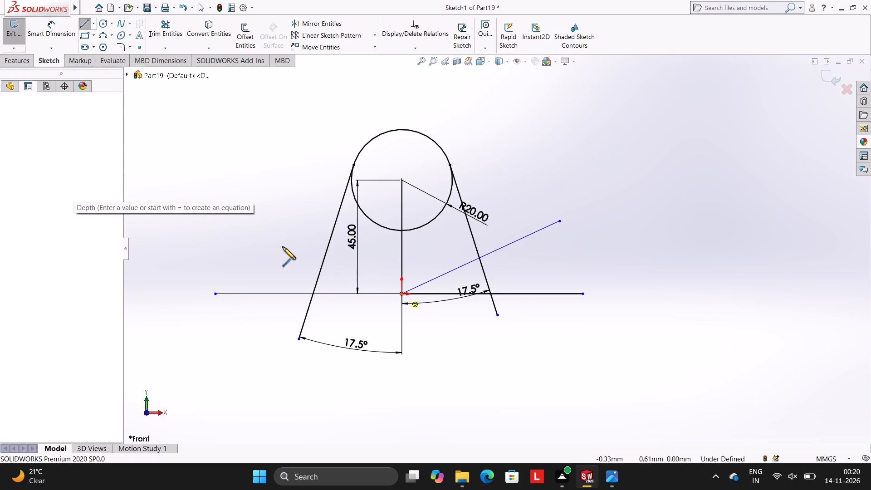
{"action": "left_click", "coordinate": [240, 221]}
{"action": "key", "text": "Escape"}
{"action": "key", "text": "Escape"}
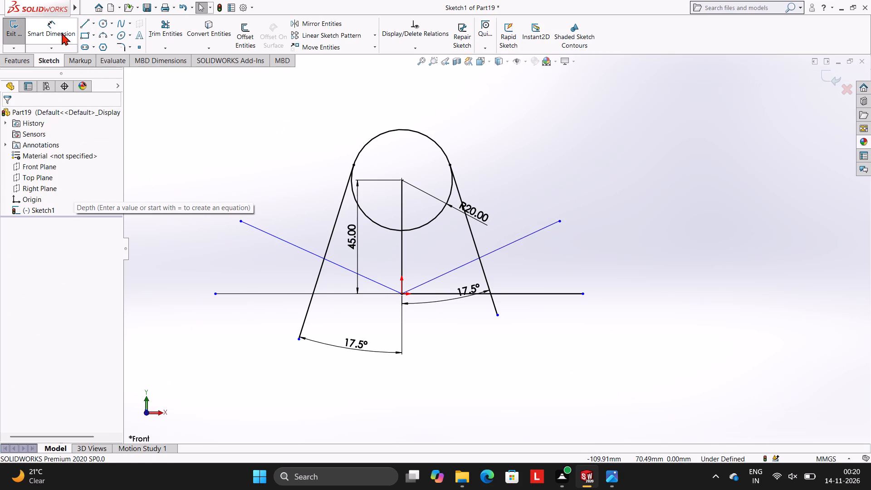
Dimension the angle between the left slanted line and the left horizontal line as 15°.
{"action": "left_click", "coordinate": [62, 33]}
{"action": "left_click", "coordinate": [280, 238]}
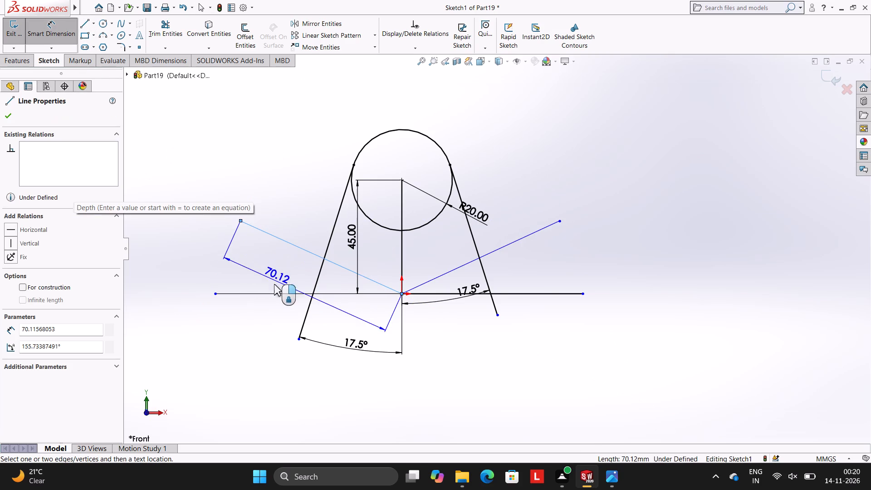
{"action": "left_click", "coordinate": [274, 292]}
{"action": "left_click", "coordinate": [214, 262]}
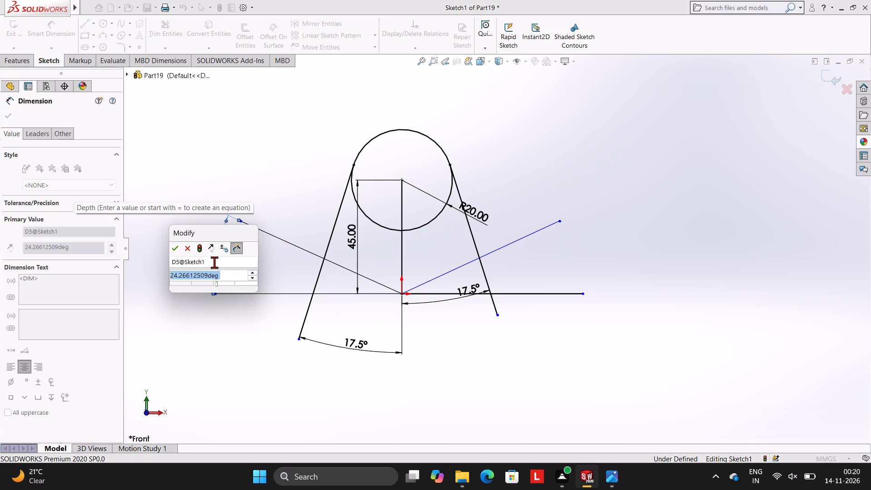
{"action": "type", "text": "15"}
{"action": "key", "text": "Return"}
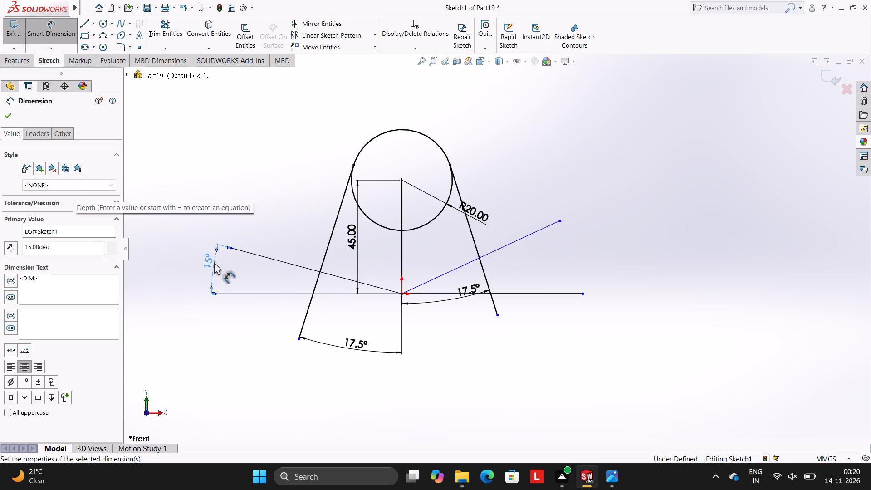
{"action": "key", "text": "Escape"}
{"action": "key", "text": "Escape"}
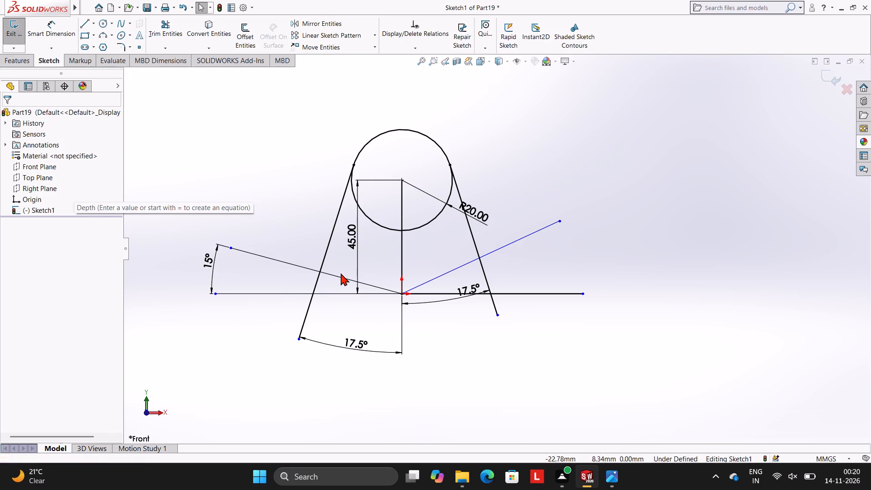
Dimension the angle between the right slanted line and the right horizontal line as 15°.
{"action": "left_click", "coordinate": [69, 35]}
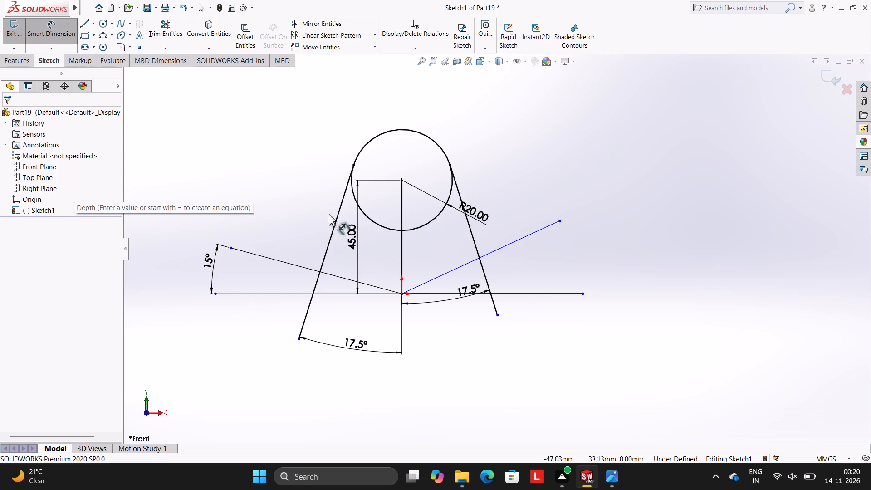
{"action": "left_click", "coordinate": [527, 237]}
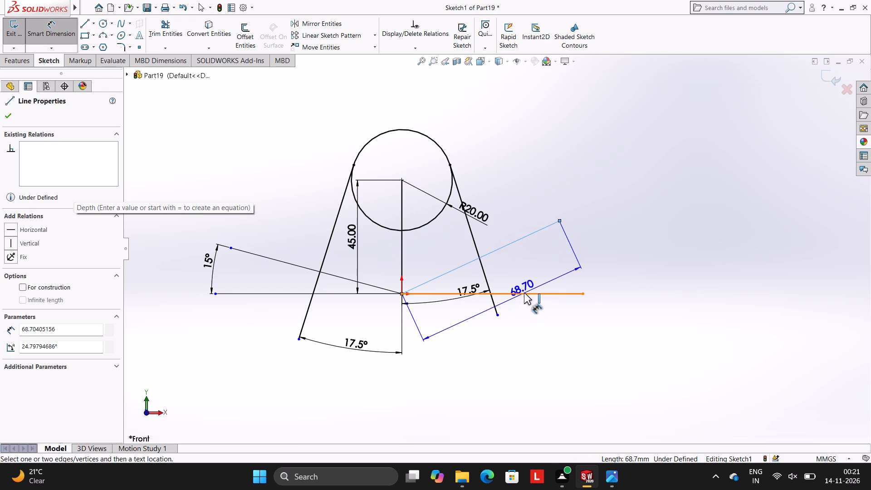
{"action": "left_click", "coordinate": [524, 293]}
{"action": "left_click", "coordinate": [617, 227]}
{"action": "type", "text": "15"}
{"action": "key", "text": "Return"}
{"action": "key", "text": "Escape"}
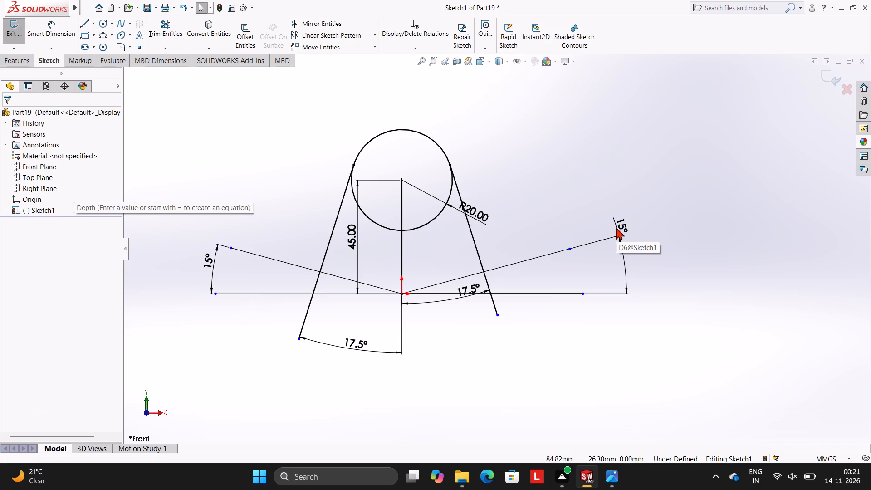
{"action": "key", "text": "Escape"}
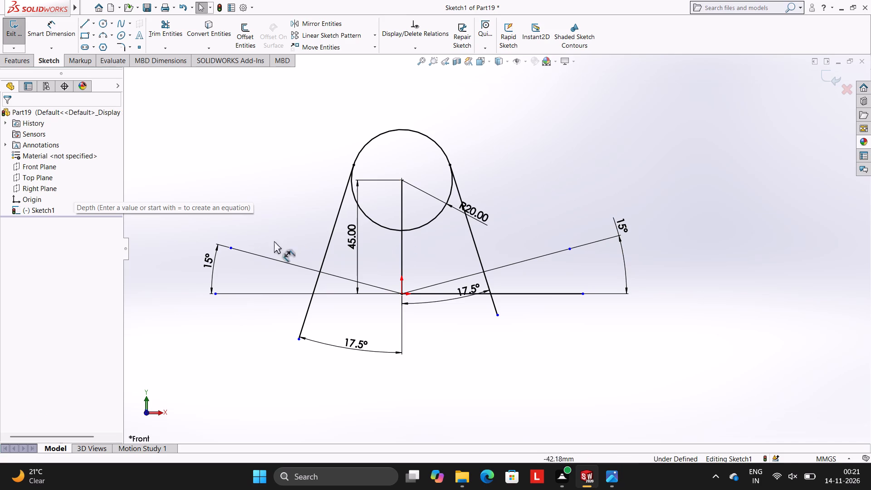
Trim the outer ends of both slanted and both horizontal lines back to the tangent side lines.
{"action": "left_click", "coordinate": [168, 39]}
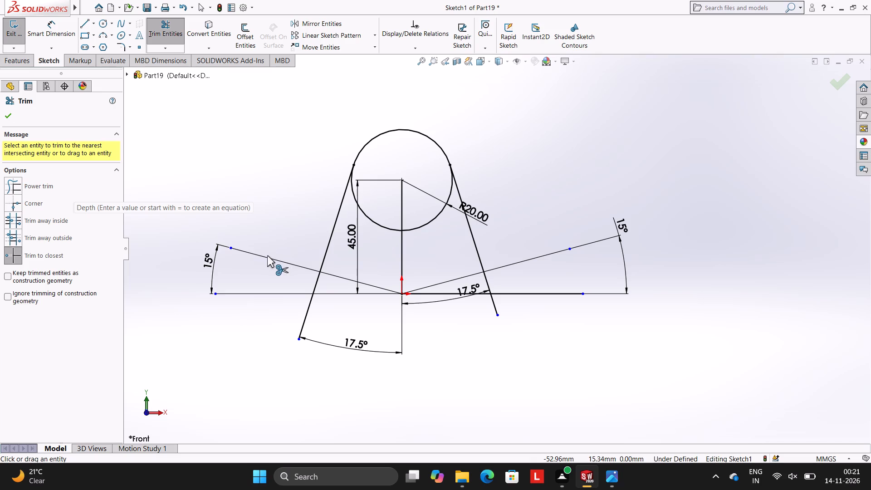
{"action": "left_click", "coordinate": [264, 256]}
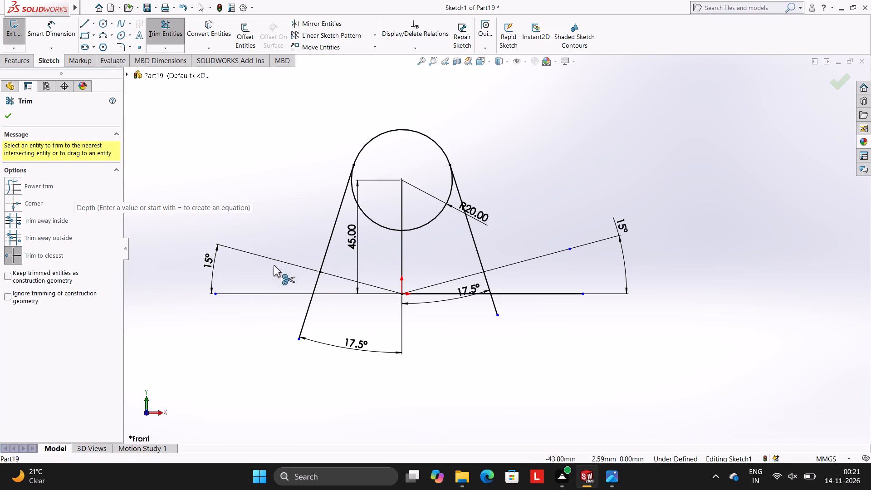
{"action": "left_click", "coordinate": [261, 293]}
{"action": "left_click", "coordinate": [515, 265]}
{"action": "left_click", "coordinate": [520, 293]}
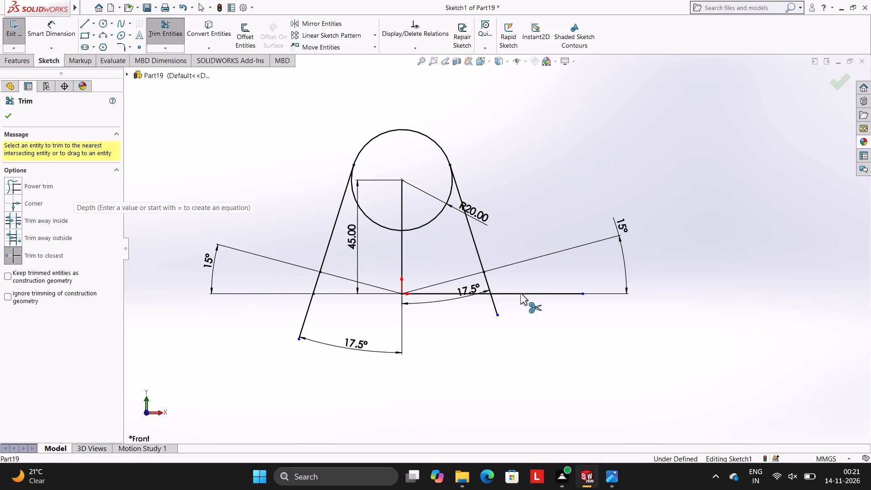
{"action": "key", "text": "Escape"}
{"action": "key", "text": "Escape"}
Trim the lower ends of both tangent side lines back to their intersections with the slanted lines.
{"action": "left_click", "coordinate": [499, 312]}
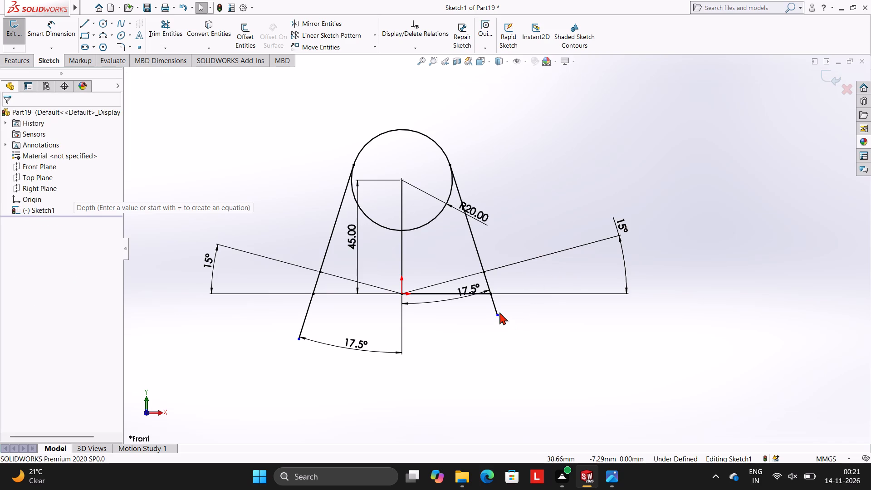
{"action": "left_click", "coordinate": [498, 311]}
{"action": "key", "text": "Escape"}
{"action": "key", "text": "Escape"}
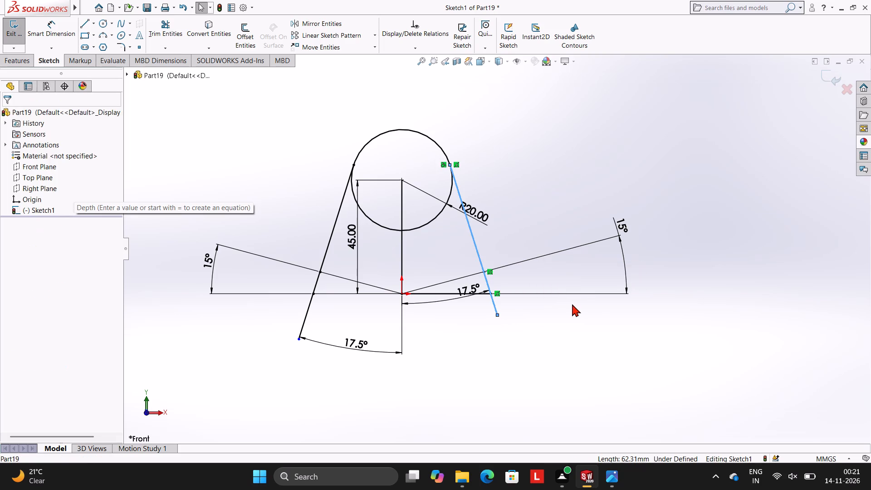
{"action": "left_click", "coordinate": [170, 36]}
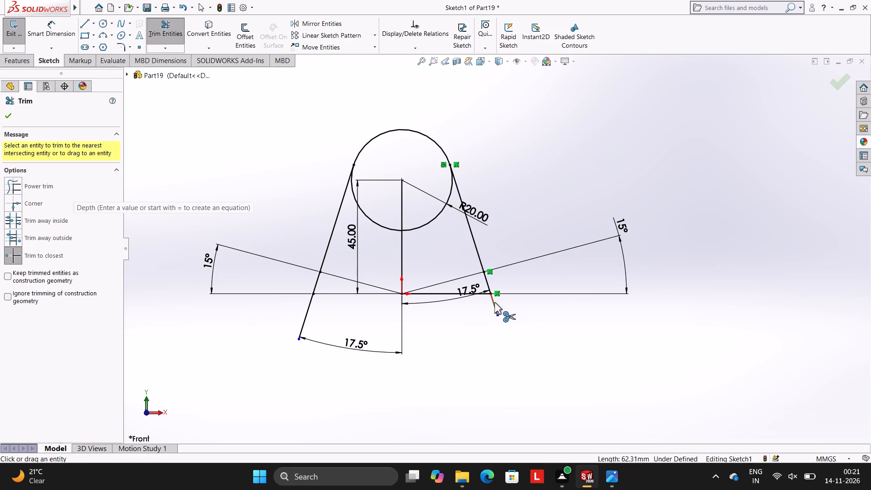
{"action": "left_click", "coordinate": [494, 303]}
{"action": "left_click", "coordinate": [308, 304]}
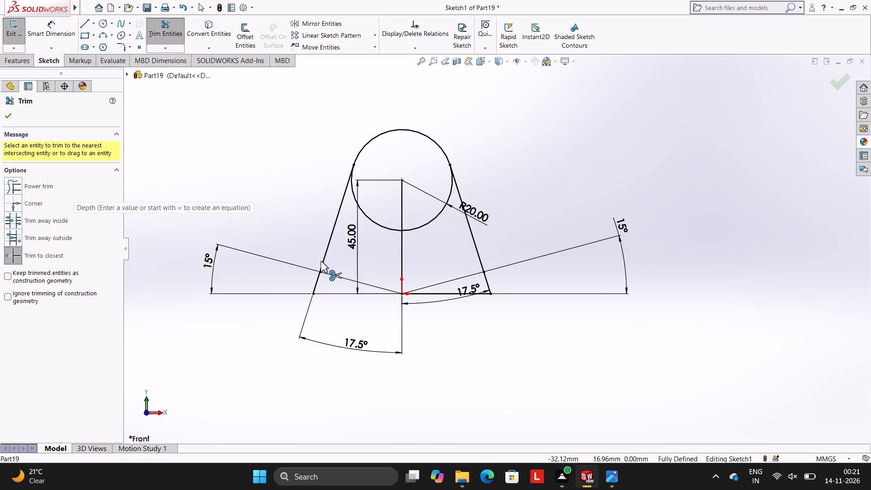
{"action": "left_click", "coordinate": [315, 280]}
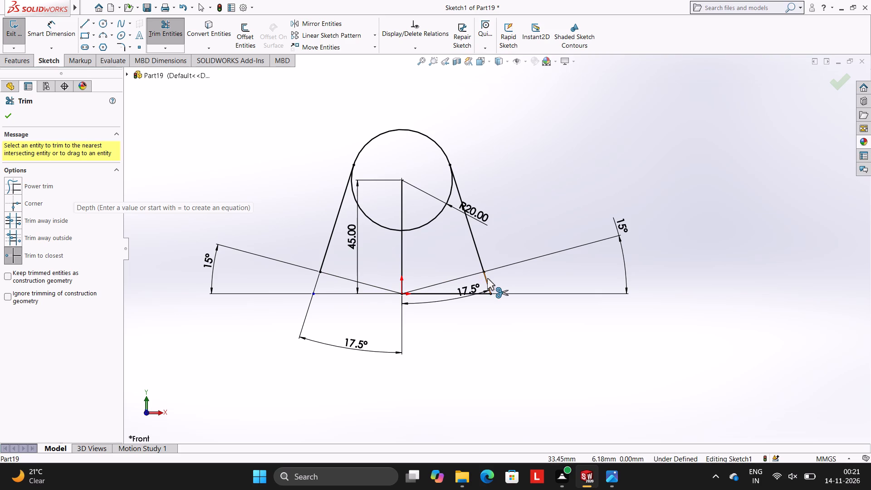
{"action": "left_click", "coordinate": [487, 278]}
Trim away the remaining right and left horizontal lines running out from the origin.
{"action": "left_click", "coordinate": [478, 295]}
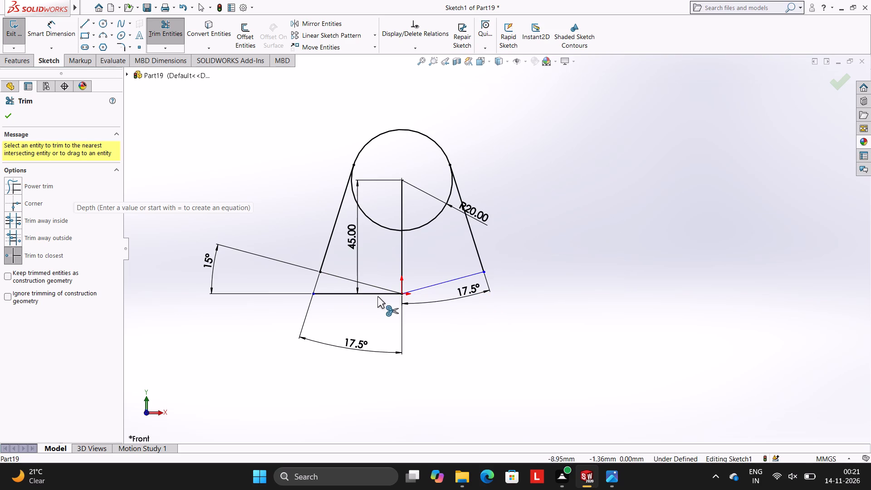
{"action": "left_click", "coordinate": [371, 293]}
{"action": "key", "text": "Escape"}
{"action": "key", "text": "Escape"}
{"action": "key", "text": "Escape"}
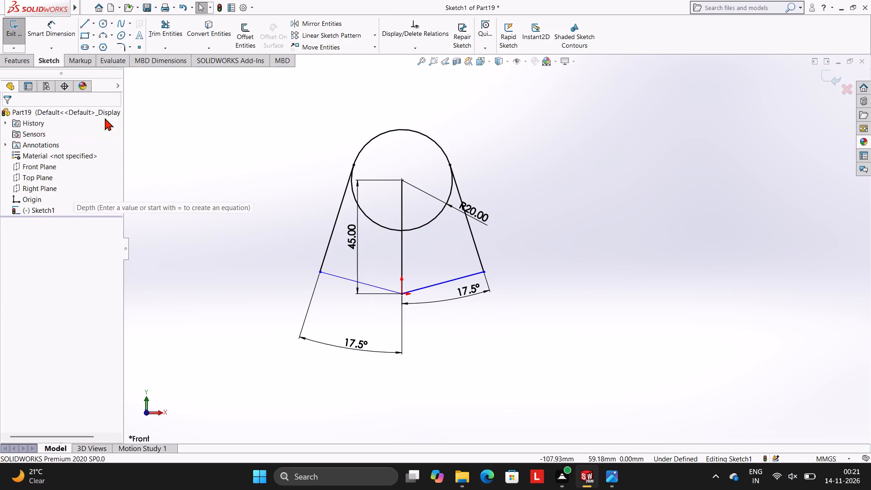
Trim away the lower part of the circle between the tangent lines, leaving only the top arc.
{"action": "left_click", "coordinate": [63, 35]}
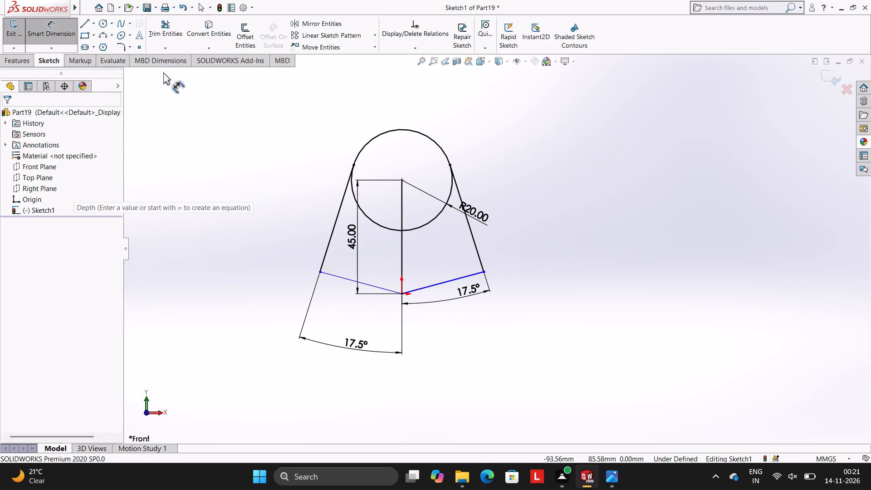
{"action": "left_click", "coordinate": [153, 20]}
{"action": "left_click", "coordinate": [373, 225]}
{"action": "left_click", "coordinate": [377, 221]}
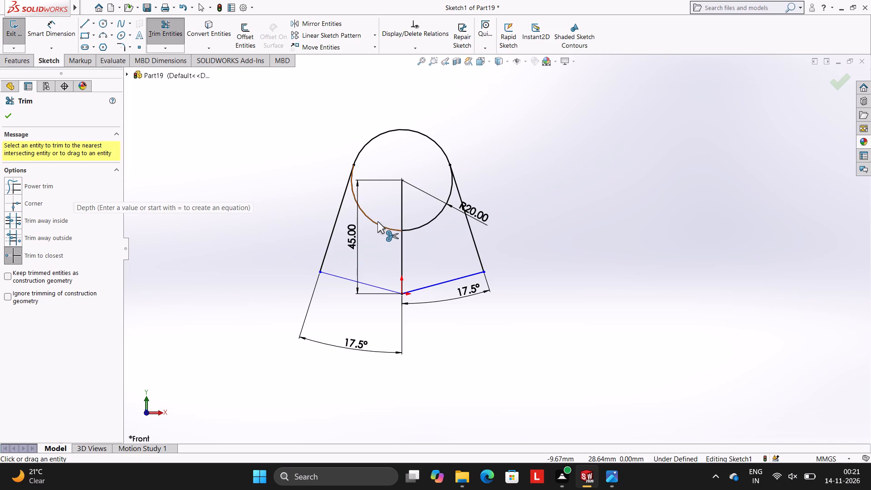
{"action": "left_click", "coordinate": [429, 220]}
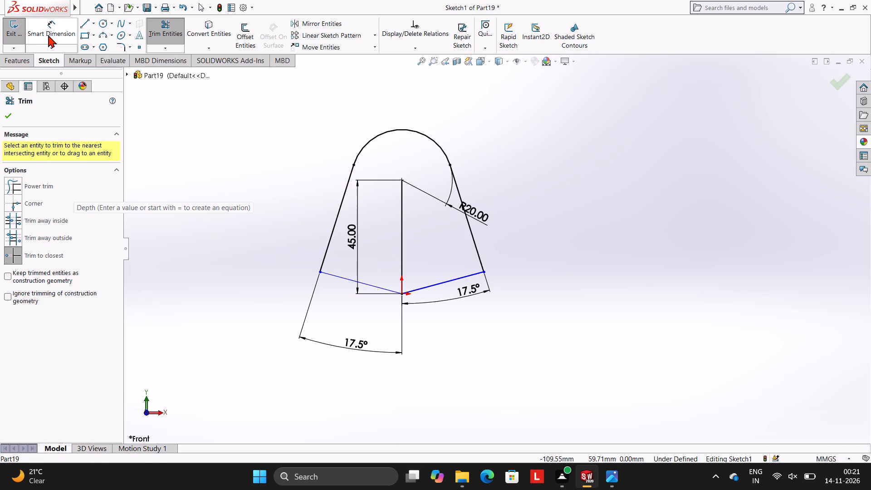
Dimension the horizontal distances from the origin to the lower right and lower left corners of the profile.
{"action": "left_click_drag", "start_coordinate": [64, 33], "coordinate": [69, 41]}
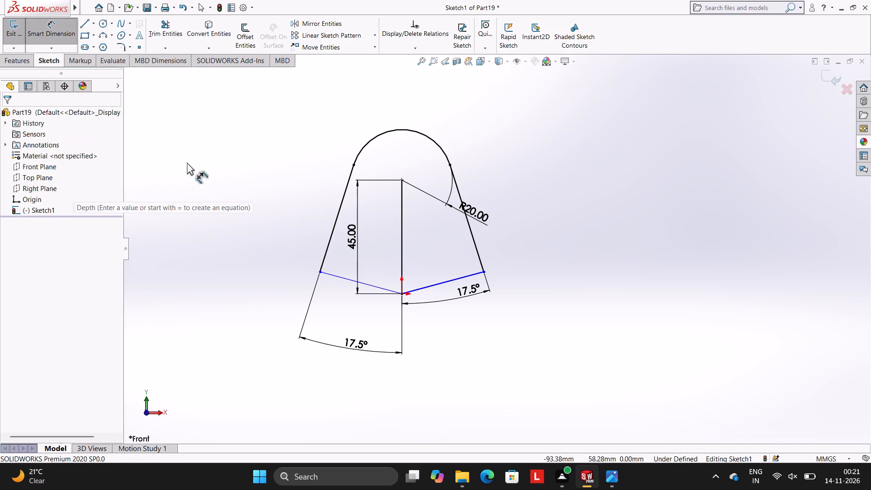
{"action": "left_click", "coordinate": [401, 293]}
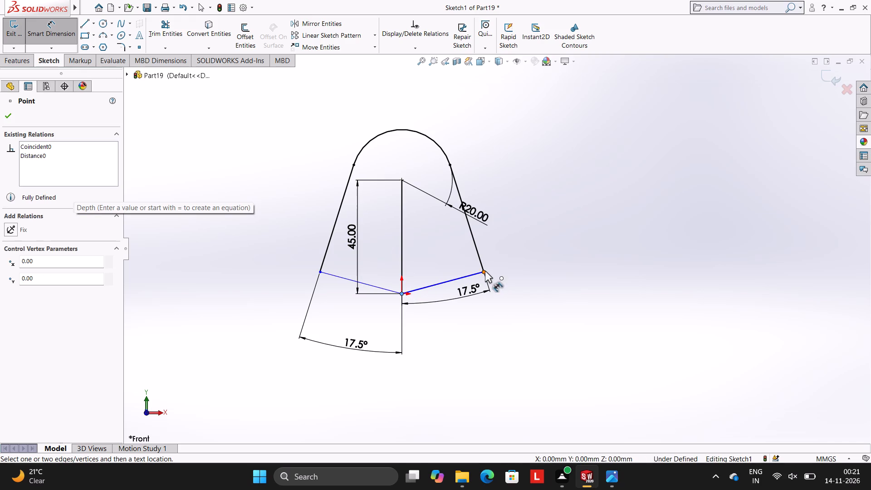
{"action": "left_click", "coordinate": [485, 271]}
{"action": "left_click", "coordinate": [454, 334]}
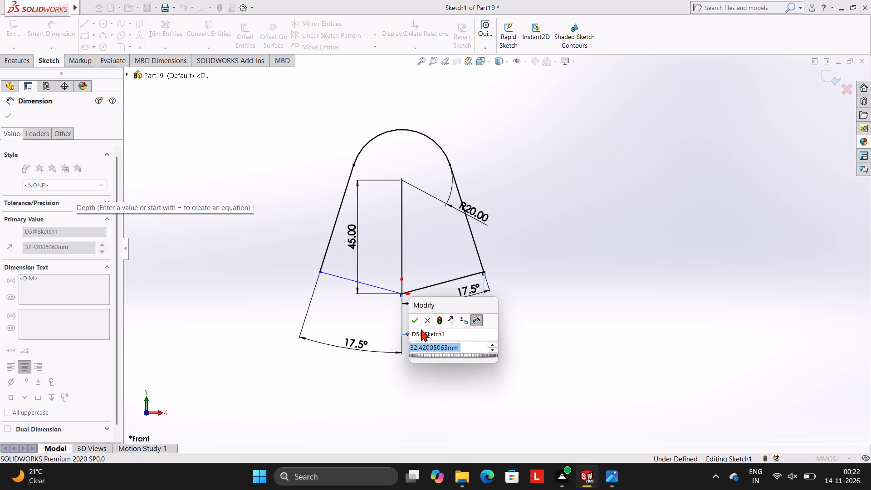
{"action": "left_click", "coordinate": [418, 323]}
{"action": "left_click", "coordinate": [538, 268]}
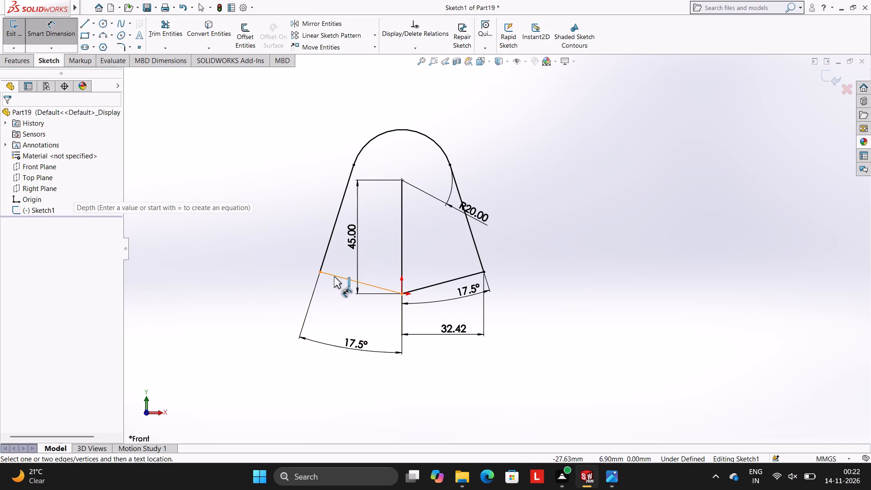
{"action": "left_click", "coordinate": [337, 276]}
{"action": "left_click", "coordinate": [355, 322]}
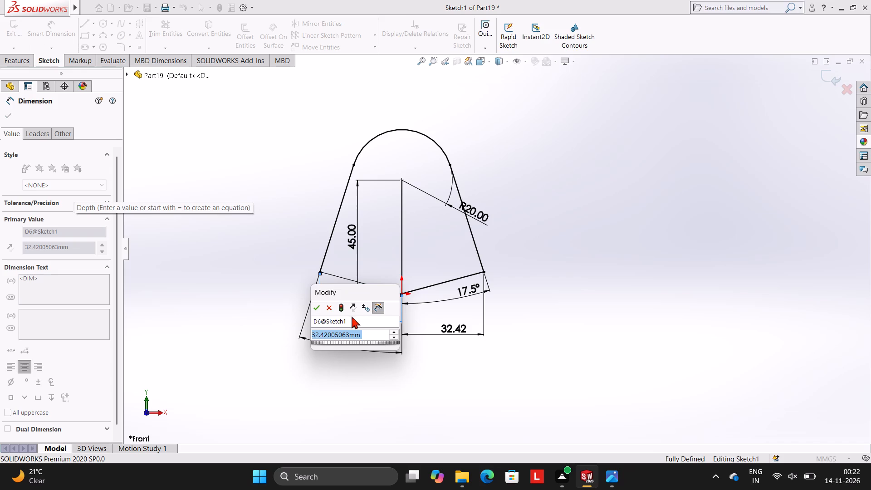
{"action": "left_click", "coordinate": [319, 305]}
{"action": "left_click_drag", "start_coordinate": [305, 259], "coordinate": [306, 253]}
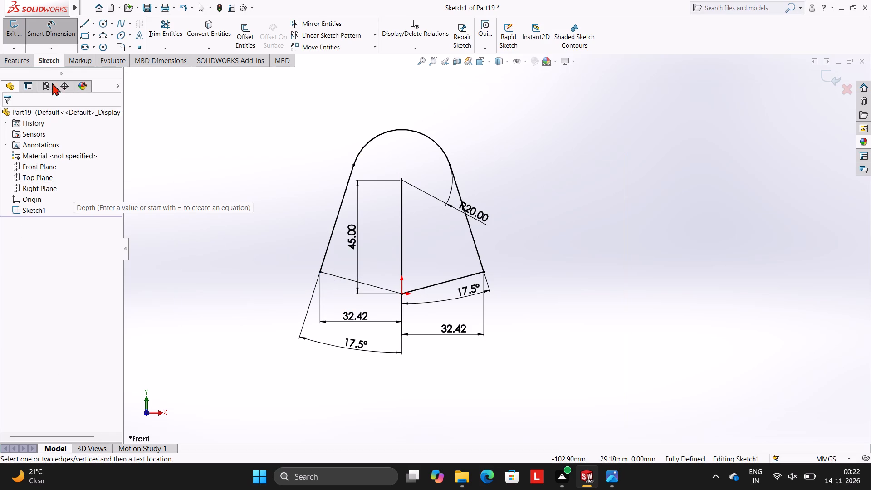
Extrude the closed profile region as a 10 mm blind boss from the sketch plane.
{"action": "left_click", "coordinate": [23, 63]}
{"action": "left_click", "coordinate": [32, 44]}
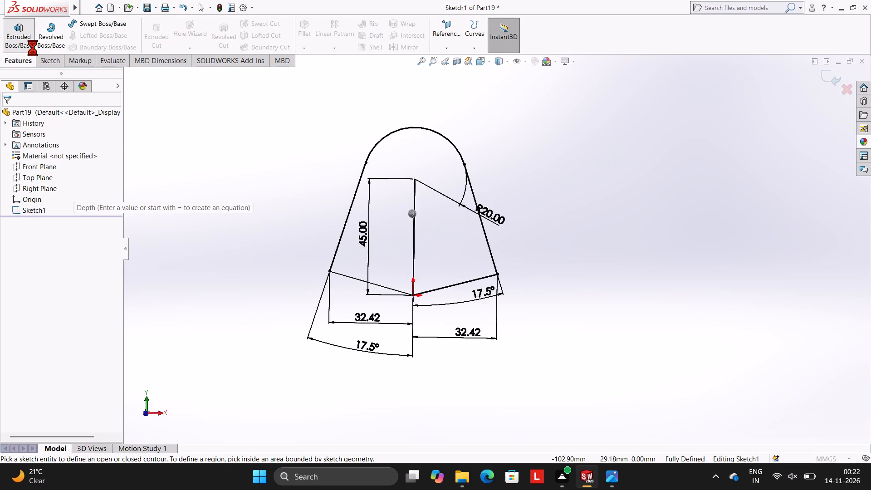
{"action": "left_click", "coordinate": [470, 218]}
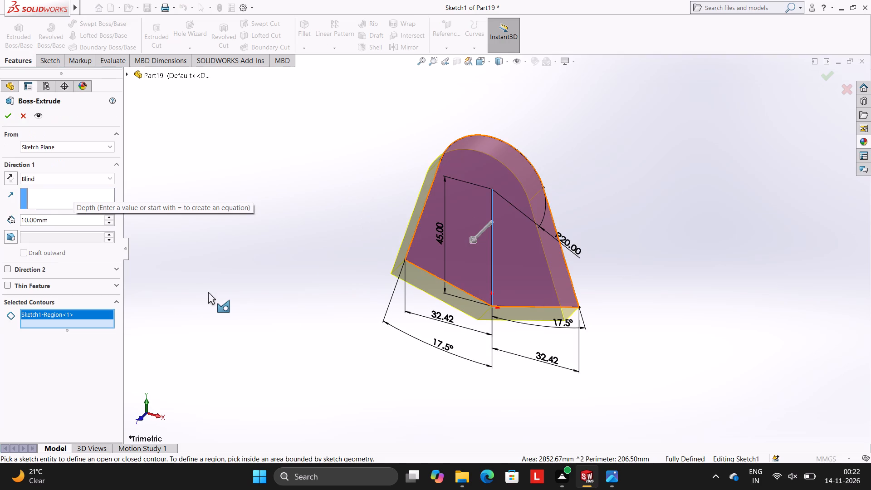
{"action": "left_click", "coordinate": [5, 114]}
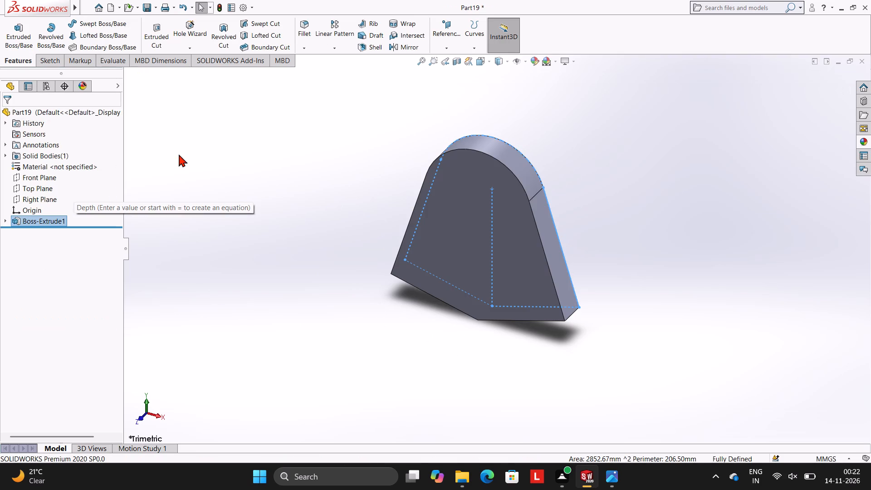
{"action": "left_click", "coordinate": [239, 146]}
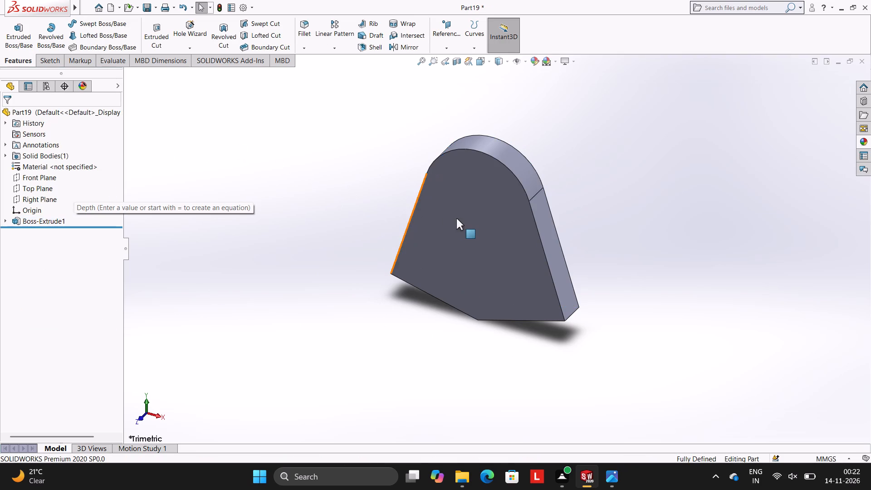
Start a new sketch on the front face of the extruded body, viewed normal to the face.
{"action": "scroll", "coordinate": [601, 251], "scroll_direction": "down", "scroll_amount": 1}
{"action": "middle_click_drag", "start_coordinate": [601, 250], "coordinate": [609, 220]}
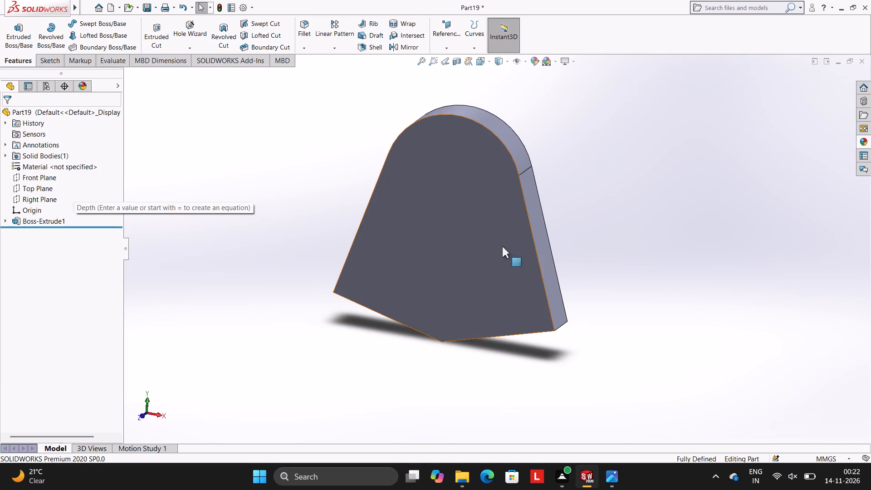
{"action": "left_click", "coordinate": [454, 239]}
{"action": "left_click", "coordinate": [493, 216]}
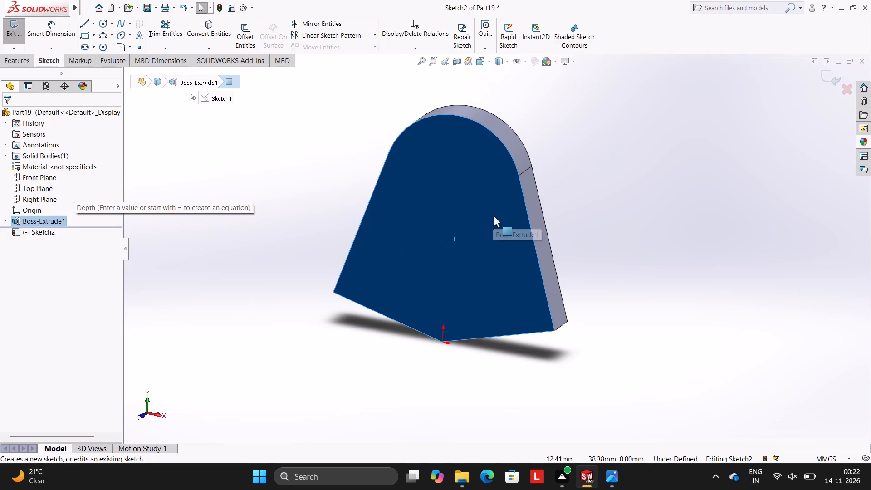
{"action": "key", "text": "ctrl+8"}
{"action": "key", "text": "Escape"}
{"action": "scroll", "coordinate": [543, 318], "scroll_direction": "up", "scroll_amount": 3}
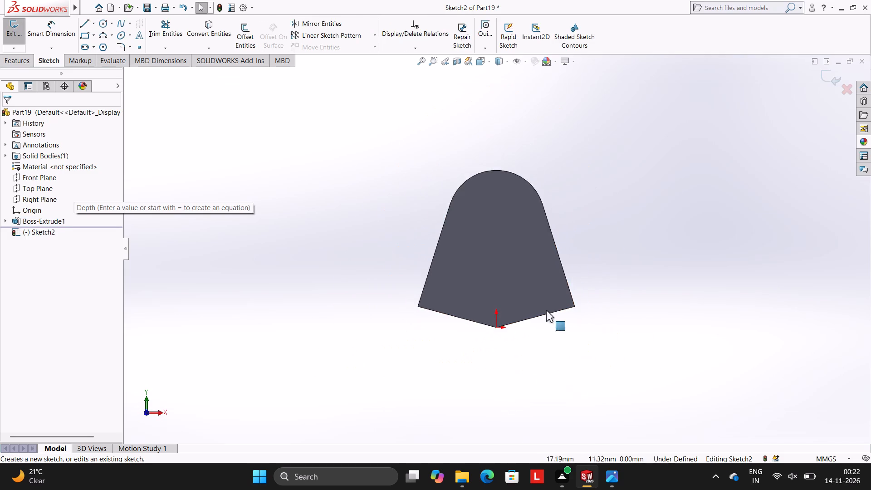
Sketch two end-to-end lines of 20 mm and 36 mm from the origin, following and extending beyond the body's lower right edge.
{"action": "scroll", "coordinate": [546, 310], "scroll_direction": "up", "scroll_amount": 3}
{"action": "scroll", "coordinate": [553, 313], "scroll_direction": "down", "scroll_amount": 2}
{"action": "left_click", "coordinate": [83, 21]}
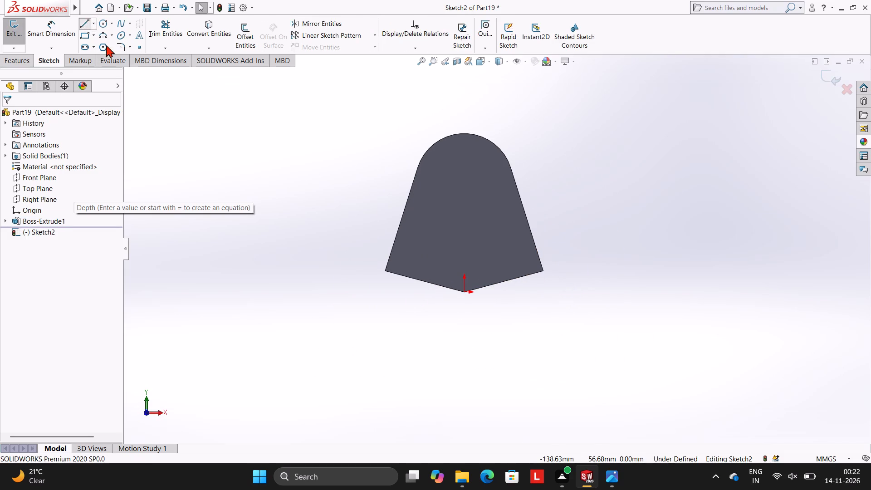
{"action": "left_click", "coordinate": [463, 293]}
{"action": "type", "text": "20"}
{"action": "key", "text": "Return"}
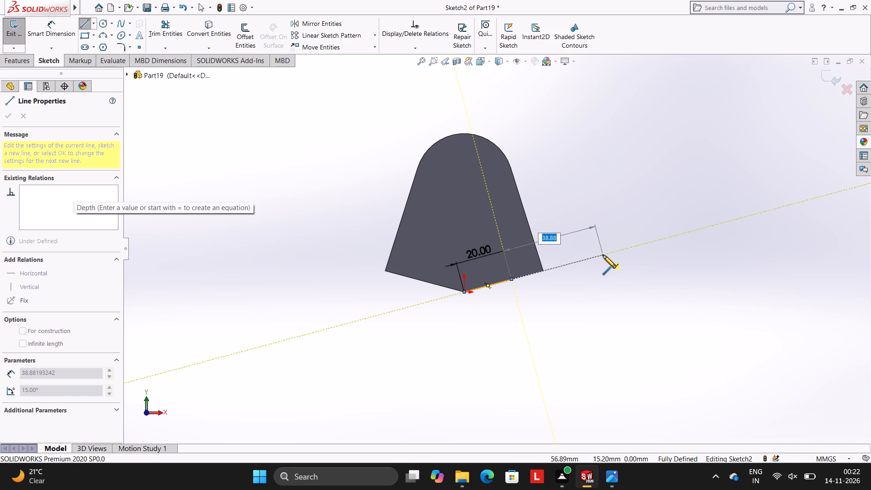
{"action": "type", "text": "36"}
{"action": "key", "text": "Return"}
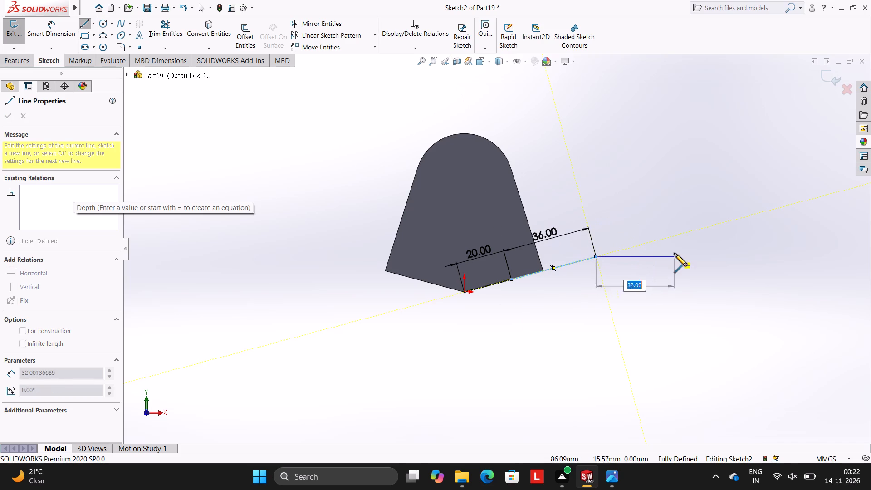
{"action": "key", "text": "Escape"}
{"action": "key", "text": "Escape"}
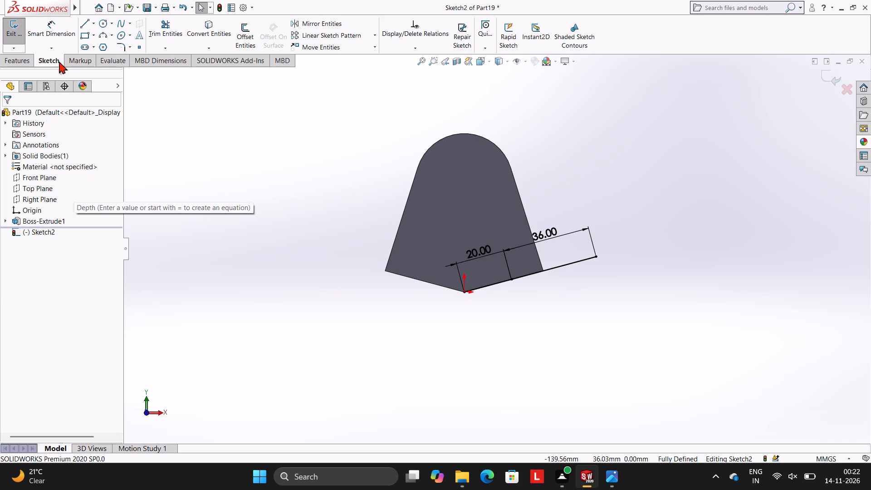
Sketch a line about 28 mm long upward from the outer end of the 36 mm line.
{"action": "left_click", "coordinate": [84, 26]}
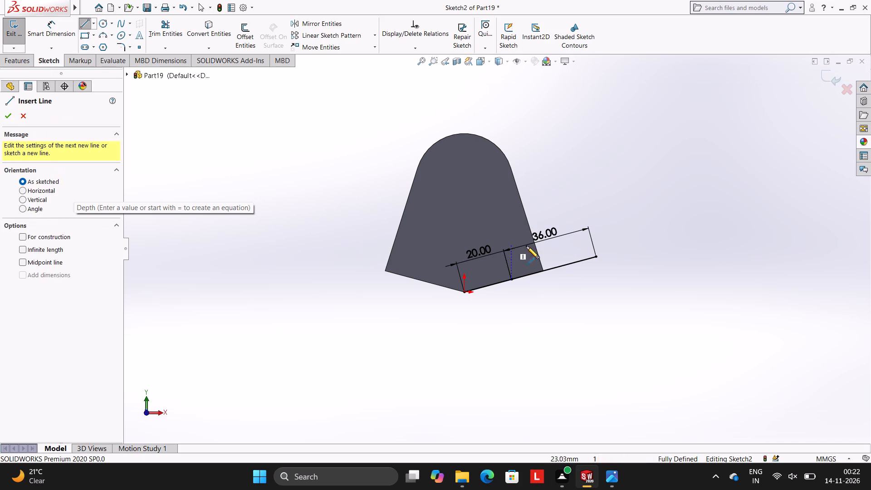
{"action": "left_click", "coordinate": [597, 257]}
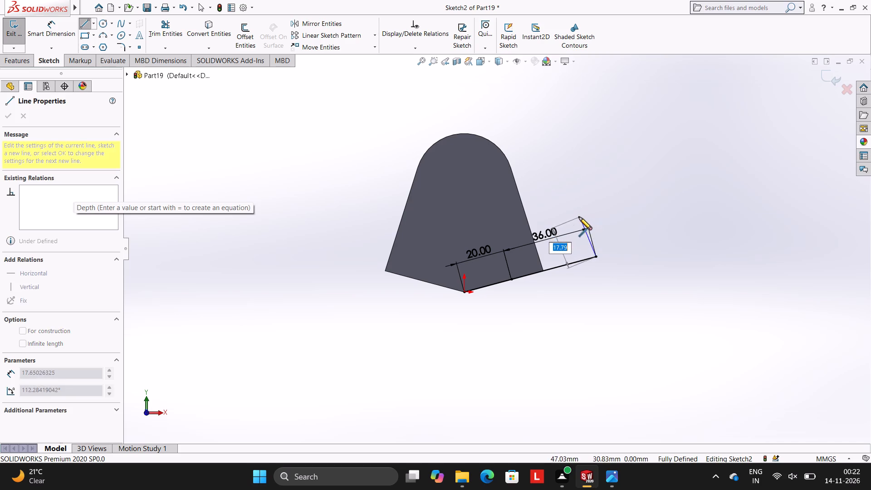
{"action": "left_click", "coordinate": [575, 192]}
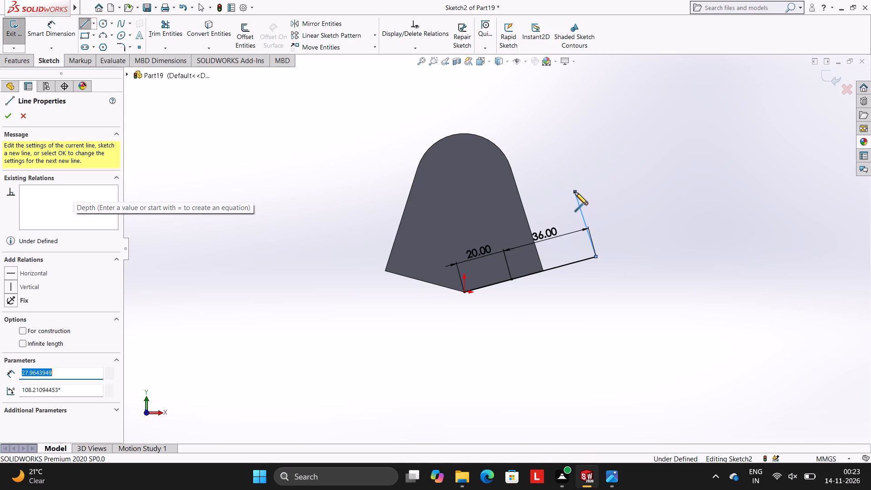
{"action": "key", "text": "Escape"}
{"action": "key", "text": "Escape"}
Sketch a 20 mm line from the origin along the lower left edge, continuing with a perpendicular line about 33 mm long upward.
{"action": "left_click", "coordinate": [82, 23]}
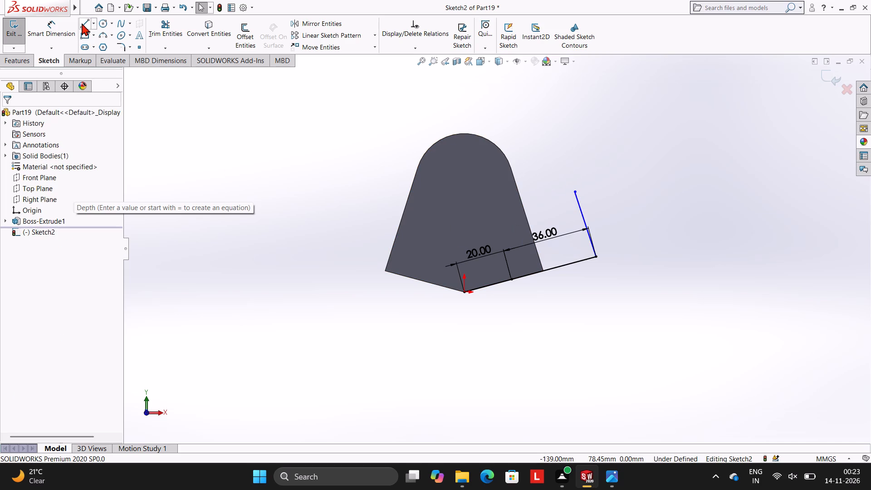
{"action": "left_click", "coordinate": [464, 292]}
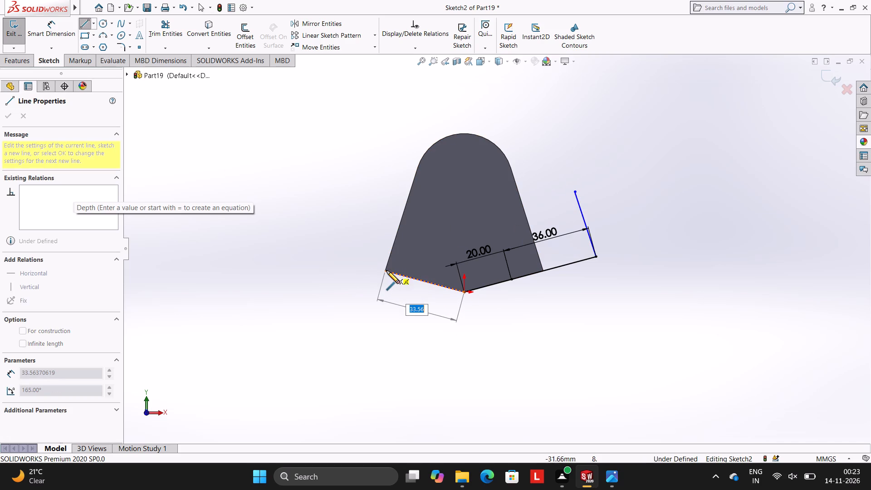
{"action": "type", "text": "20"}
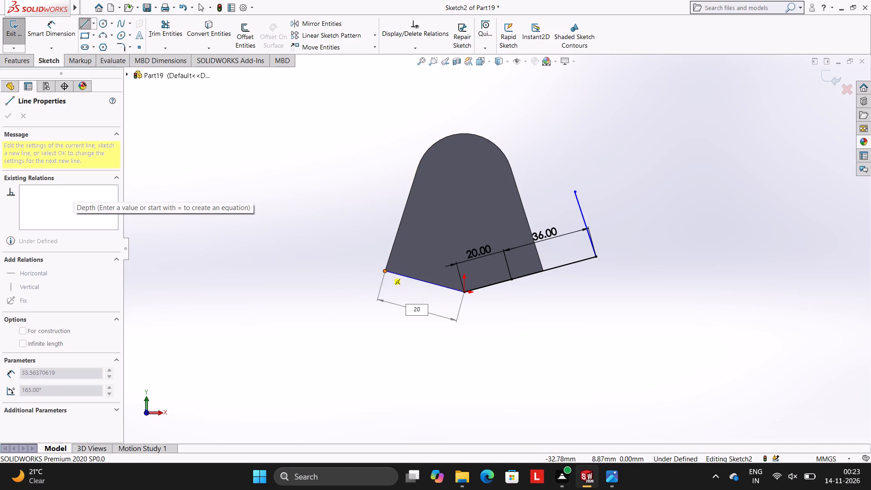
{"action": "key", "text": "Return"}
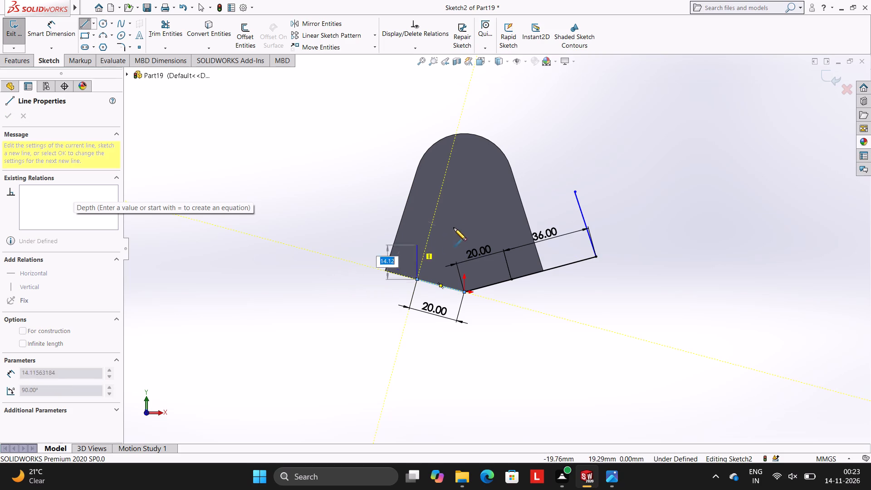
{"action": "left_click", "coordinate": [439, 203]}
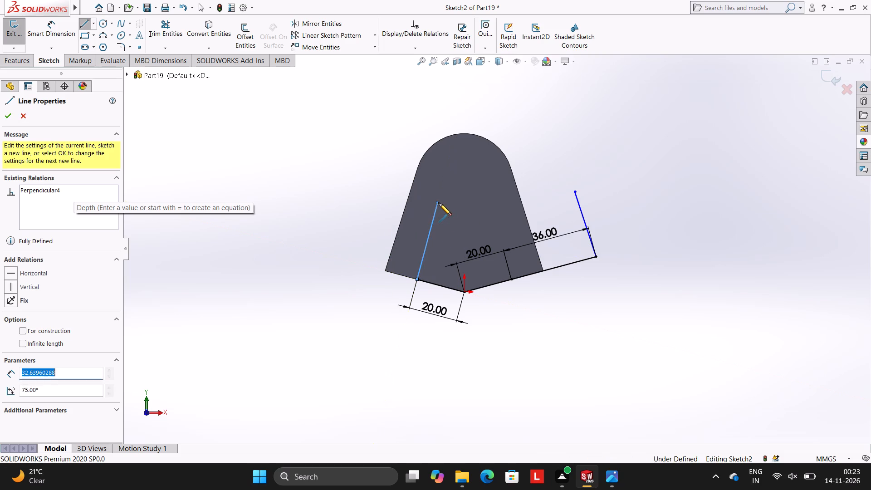
{"action": "key", "text": "Escape"}
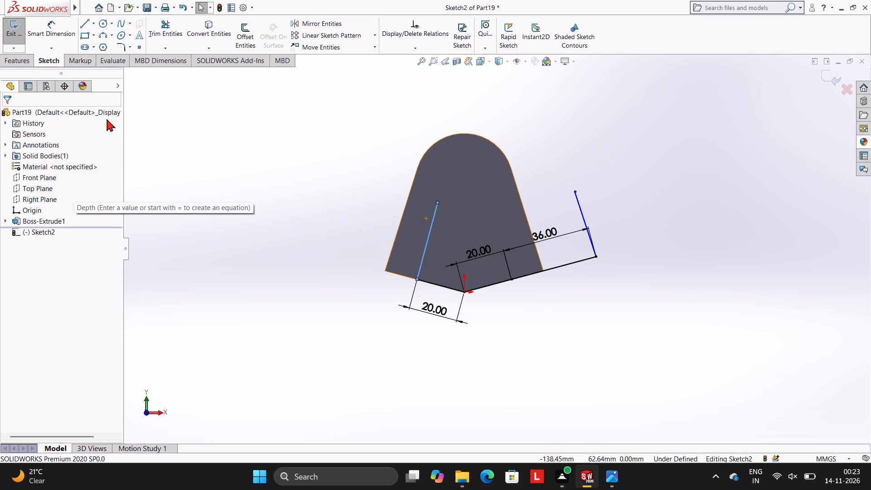
Sketch a perpendicular line upward across the face from the point where the right-side 20 mm and 36 mm lines meet.
{"action": "left_click", "coordinate": [86, 19]}
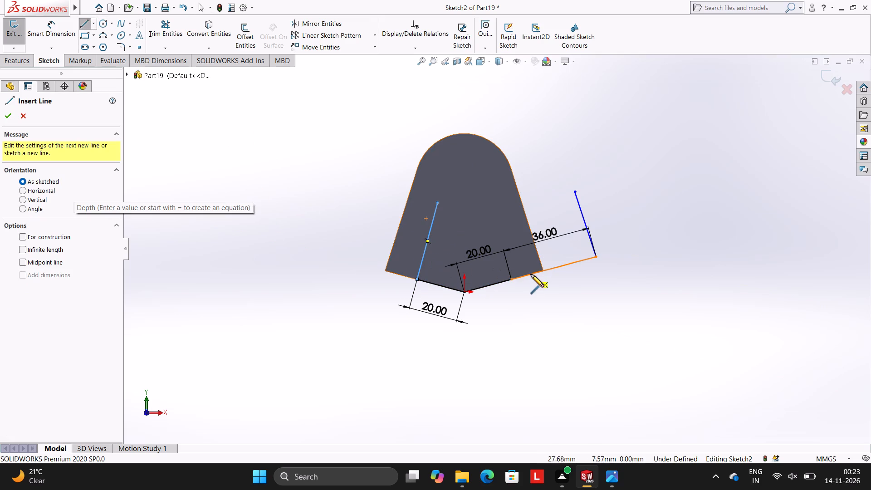
{"action": "left_click", "coordinate": [511, 279]}
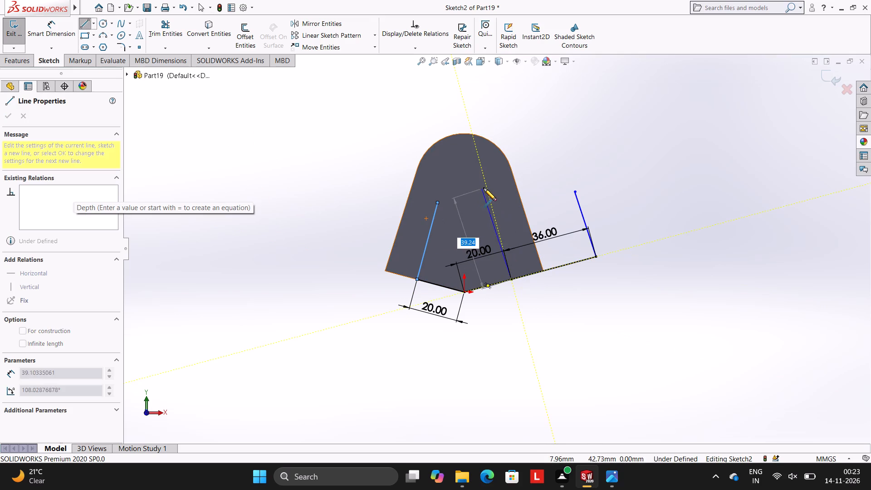
{"action": "left_click", "coordinate": [487, 191]}
{"action": "key", "text": "Escape"}
{"action": "key", "text": "Escape"}
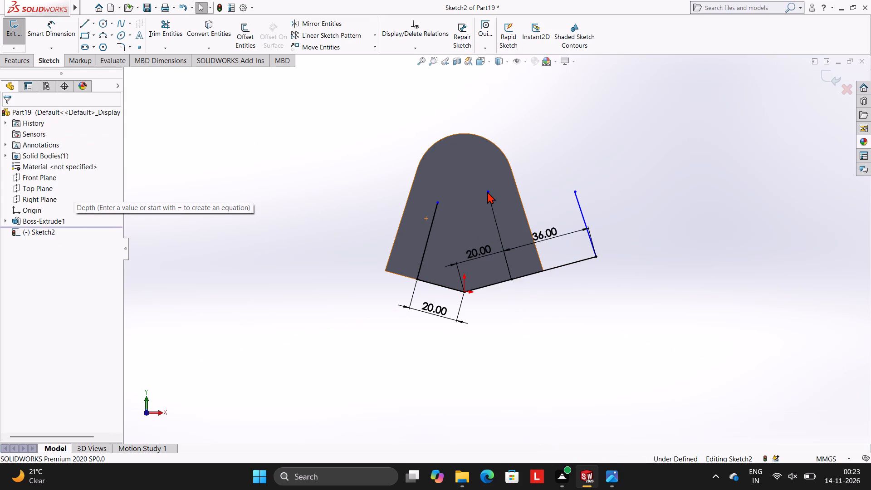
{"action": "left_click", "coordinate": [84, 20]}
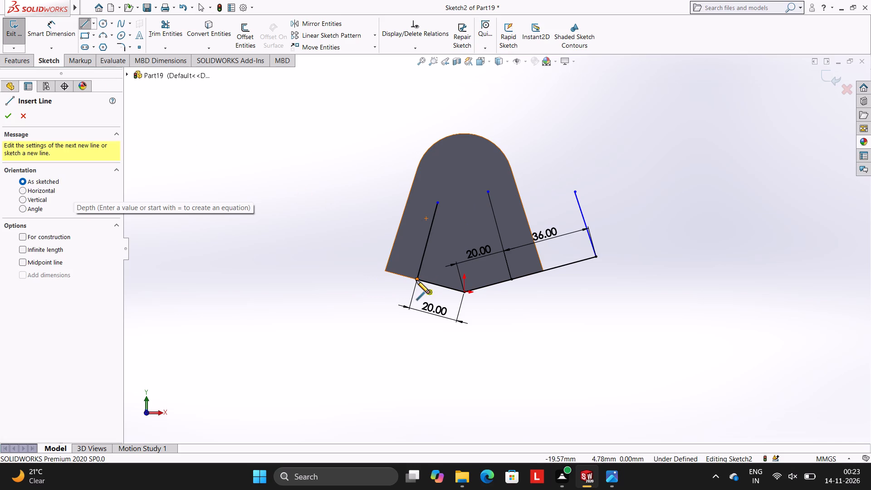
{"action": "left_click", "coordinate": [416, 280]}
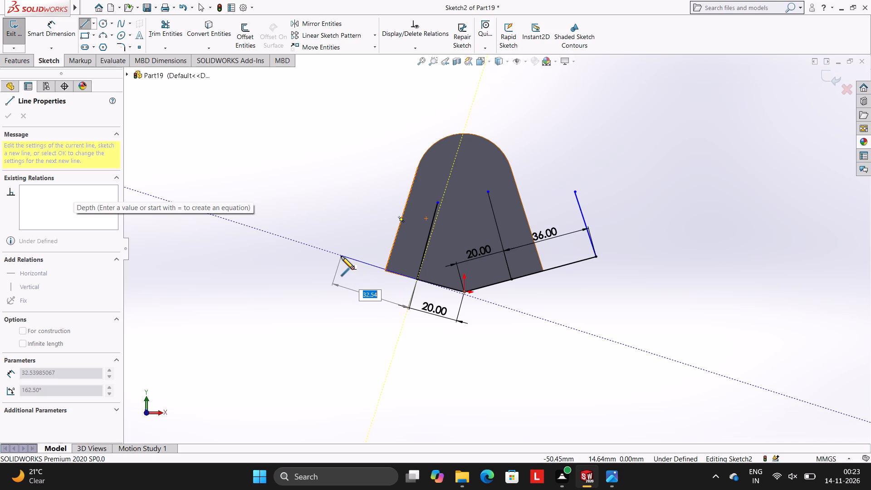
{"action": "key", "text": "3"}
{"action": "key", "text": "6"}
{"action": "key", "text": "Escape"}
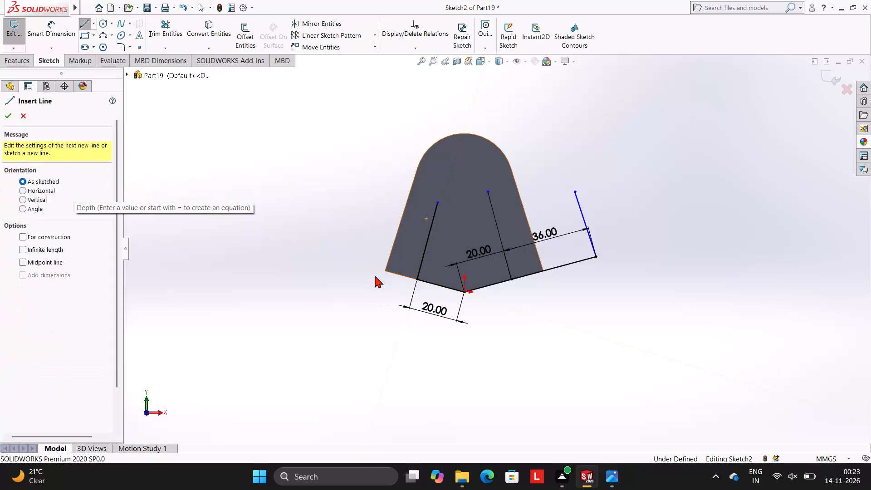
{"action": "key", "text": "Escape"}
Sketch a 36 mm line outward from the end of the left-side 20 mm line, in line with the lower left edge.
{"action": "left_click", "coordinate": [81, 23]}
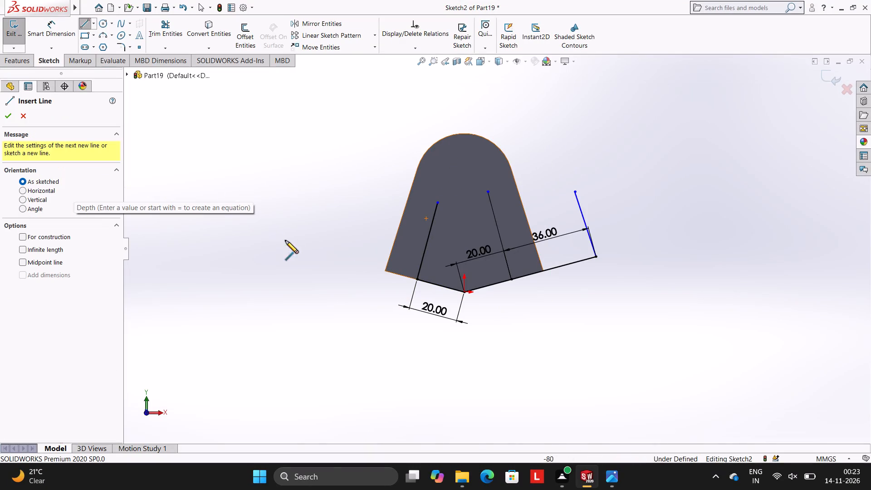
{"action": "left_click", "coordinate": [417, 280]}
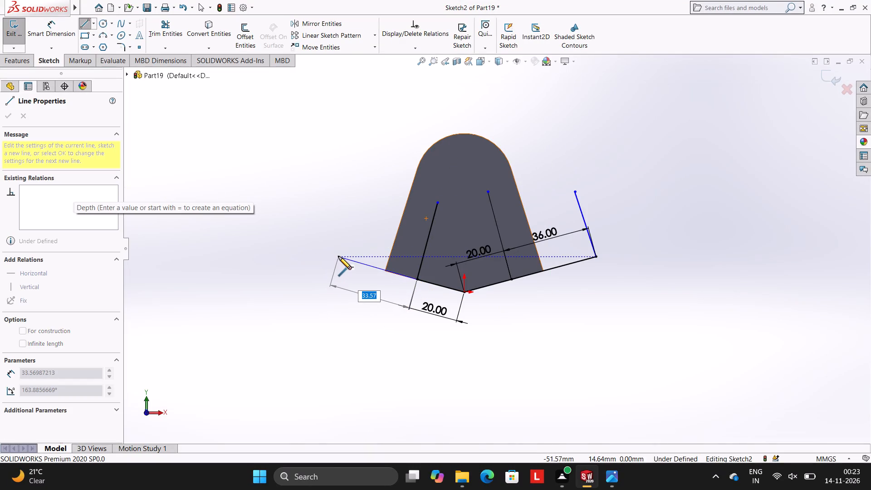
{"action": "type", "text": "36"}
{"action": "key", "text": "Return"}
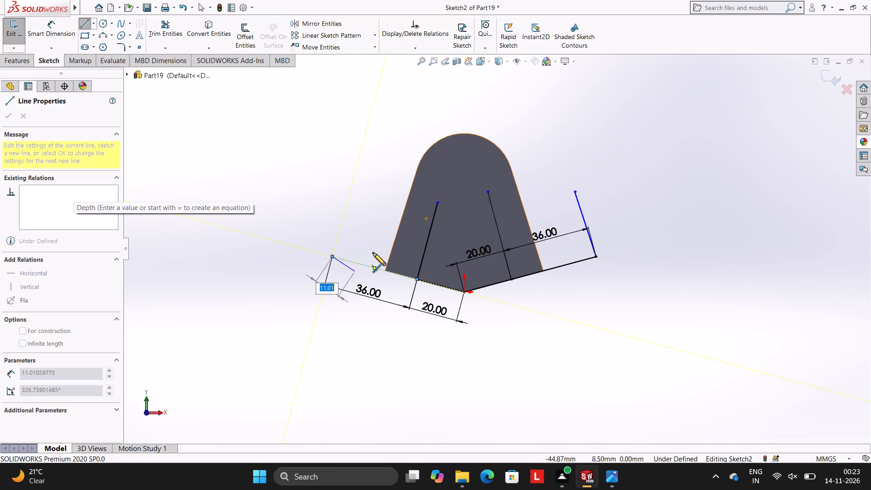
{"action": "key", "text": "Escape"}
{"action": "key", "text": "Escape"}
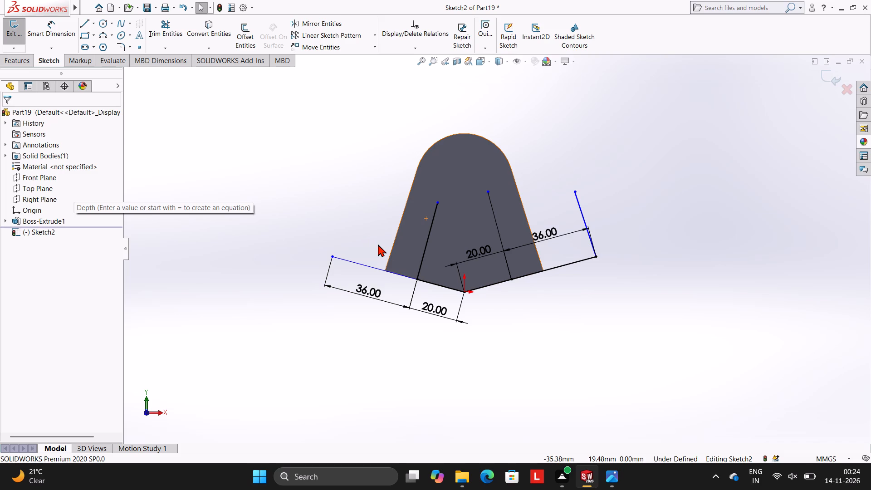
{"action": "key", "text": "Escape"}
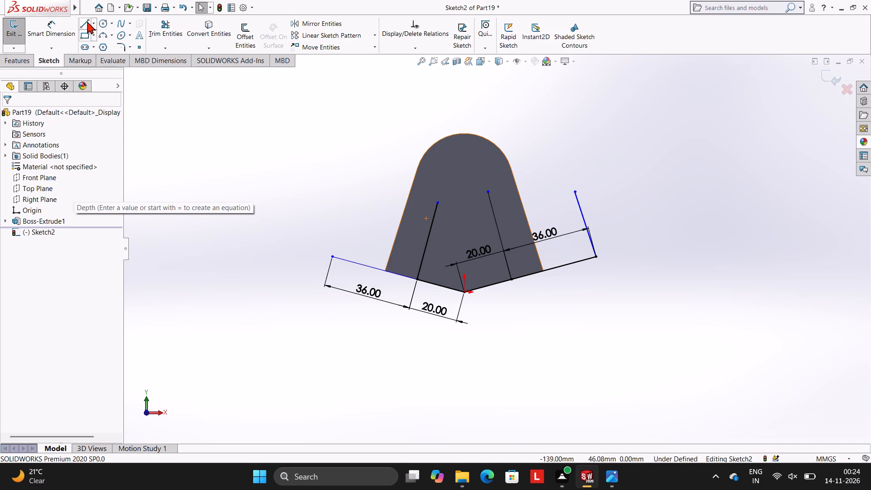
Sketch a perpendicular line about 41 mm long upward from the outer end of the left-side 36 mm line.
{"action": "left_click", "coordinate": [86, 21]}
{"action": "left_click", "coordinate": [333, 257]}
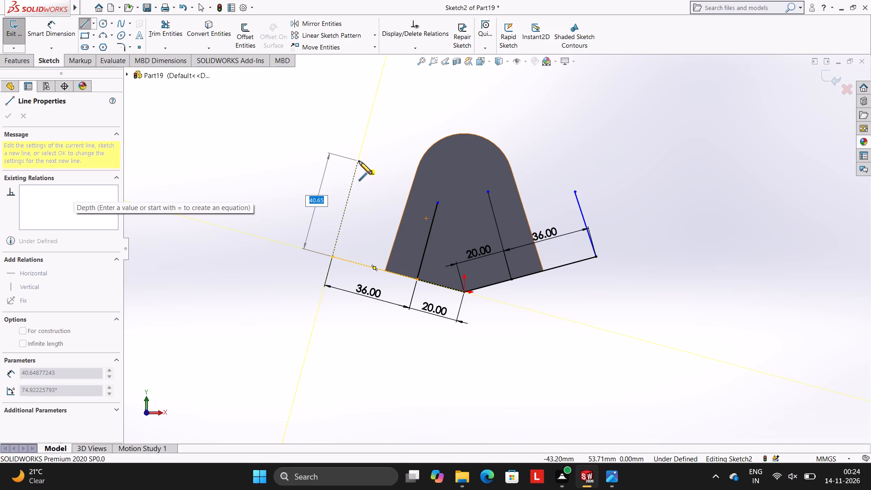
{"action": "left_click", "coordinate": [359, 161]}
{"action": "key", "text": "Escape"}
{"action": "key", "text": "Escape"}
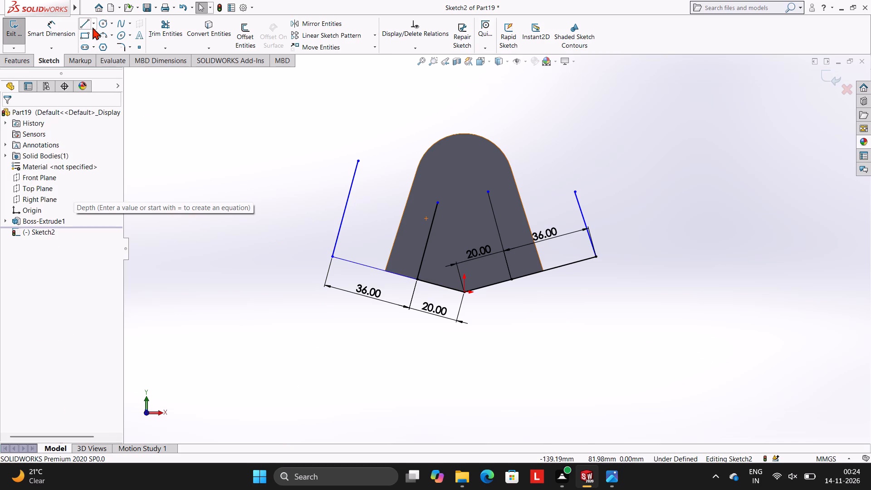
{"action": "key", "text": "Escape"}
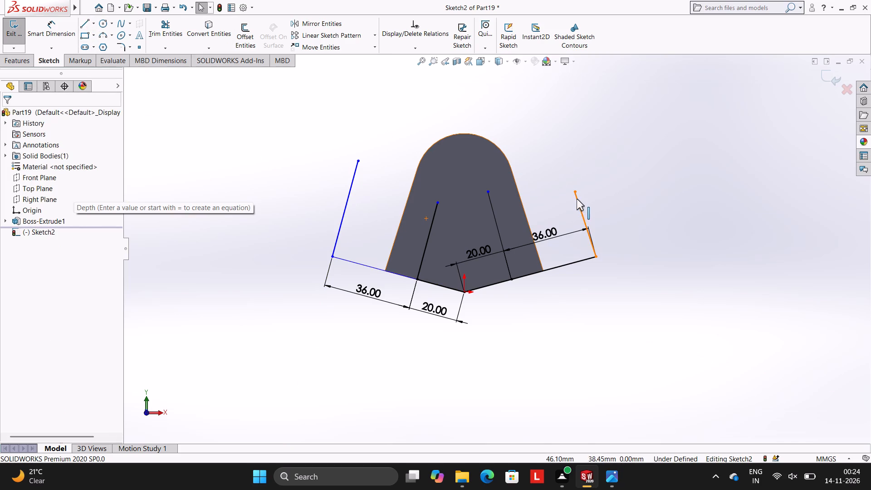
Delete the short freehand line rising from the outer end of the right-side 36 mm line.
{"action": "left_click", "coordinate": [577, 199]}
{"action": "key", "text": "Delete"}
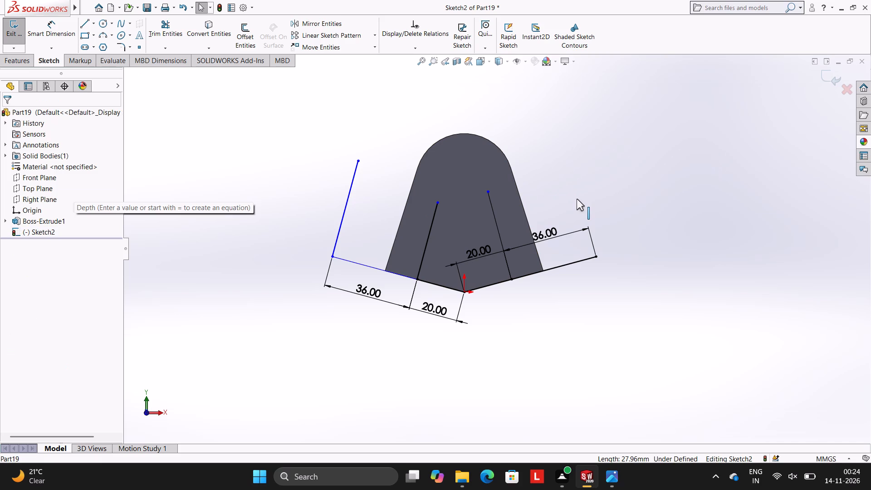
Sketch a perpendicular line about 44 mm long upward from the outer end of the right-side 36 mm line.
{"action": "left_click", "coordinate": [88, 27]}
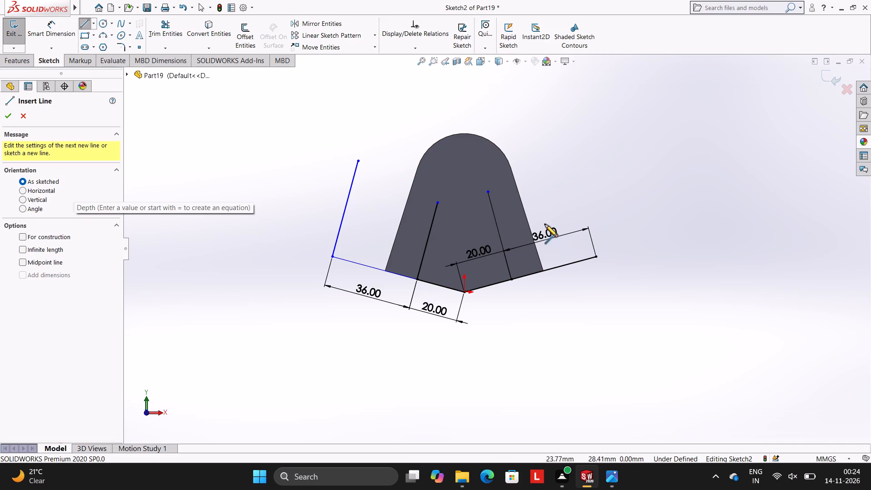
{"action": "left_click", "coordinate": [597, 258]}
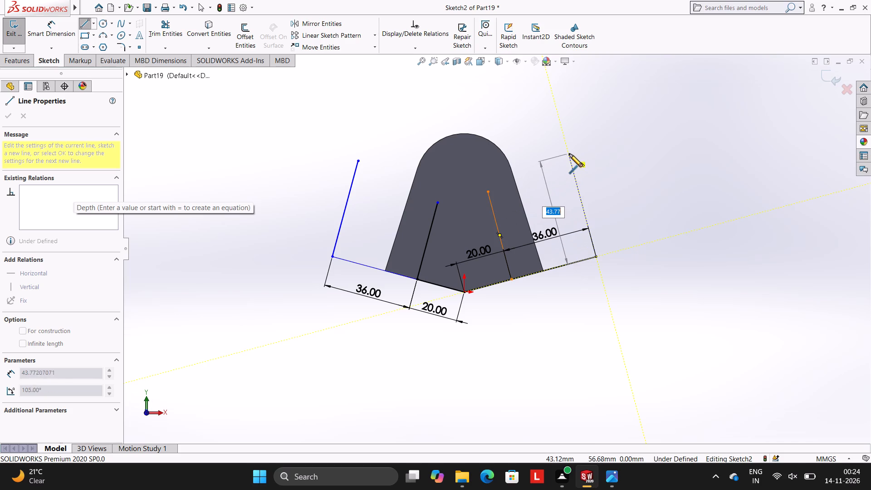
{"action": "left_click", "coordinate": [568, 154]}
{"action": "key", "text": "Escape"}
{"action": "key", "text": "Escape"}
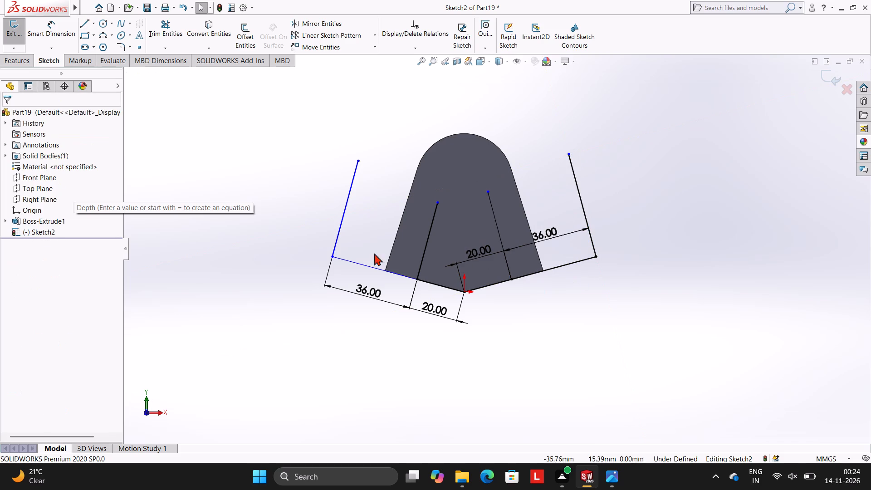
Sketch a 10 mm perpendicular line upward from the junction of the right-side 20 and 36 mm base lines.
{"action": "scroll", "coordinate": [528, 270], "scroll_direction": "up", "scroll_amount": 1}
{"action": "scroll", "coordinate": [519, 259], "scroll_direction": "down", "scroll_amount": 2}
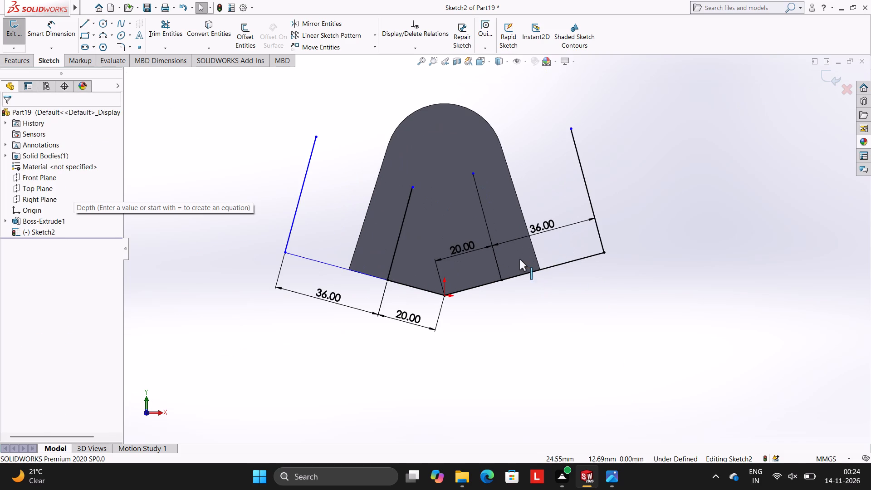
{"action": "left_click", "coordinate": [79, 26]}
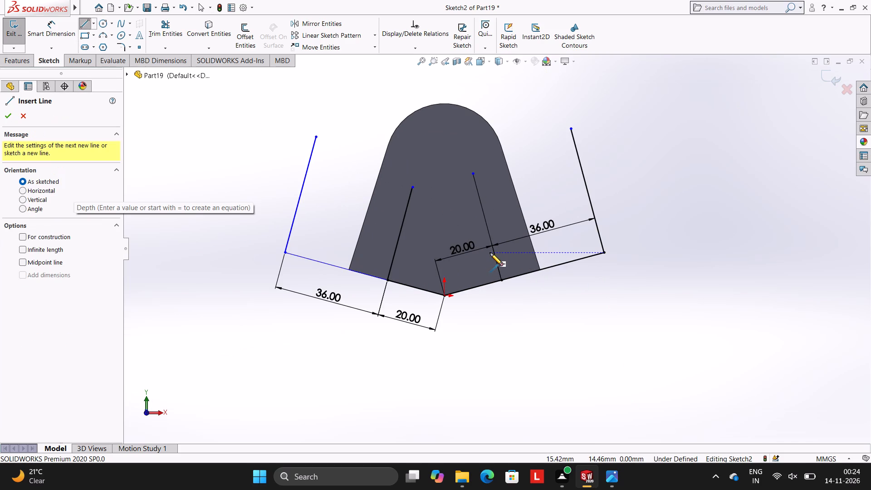
{"action": "scroll", "coordinate": [506, 294], "scroll_direction": "down", "scroll_amount": 1}
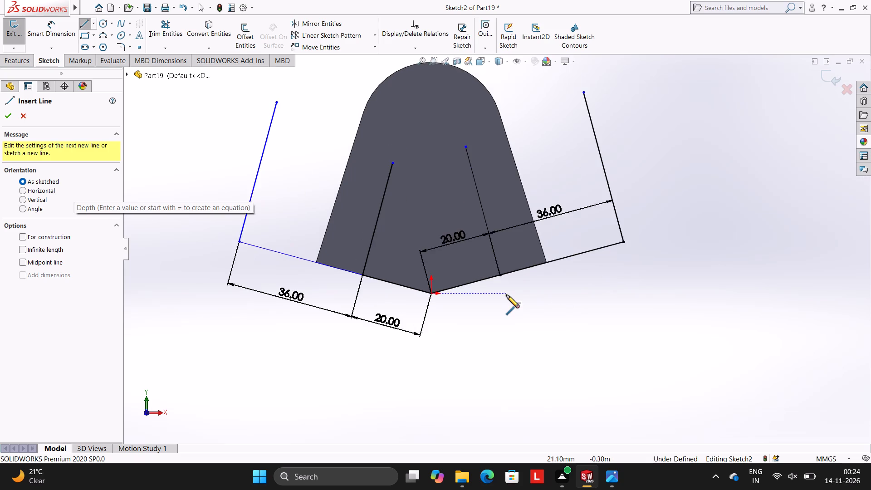
{"action": "scroll", "coordinate": [506, 295], "scroll_direction": "down", "scroll_amount": 1}
{"action": "scroll", "coordinate": [506, 295], "scroll_direction": "up", "scroll_amount": 1}
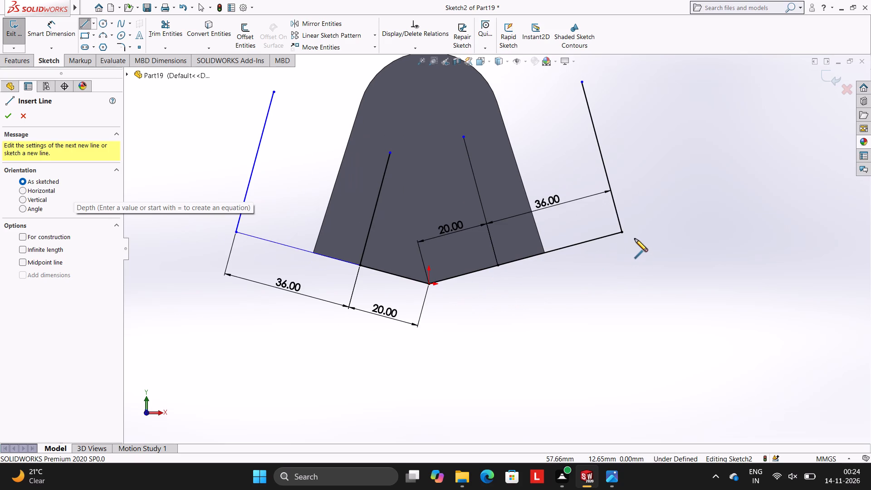
{"action": "left_click", "coordinate": [498, 264]}
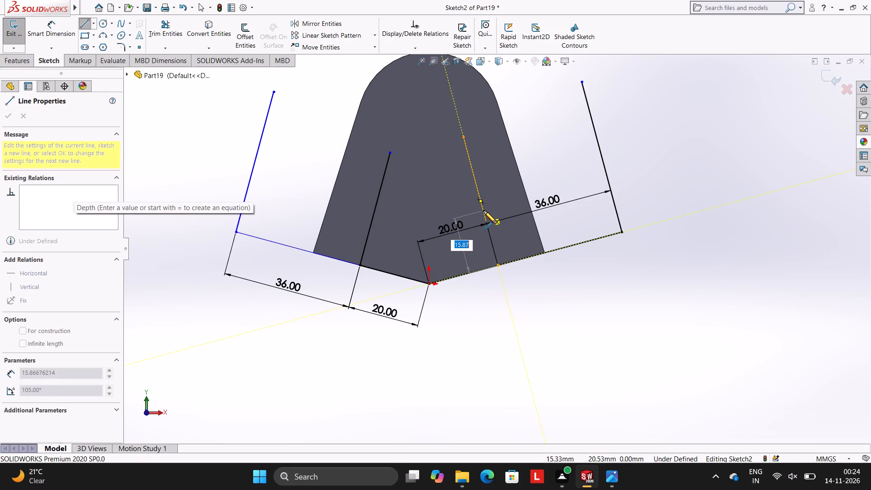
{"action": "type", "text": "10"}
{"action": "key", "text": "Return"}
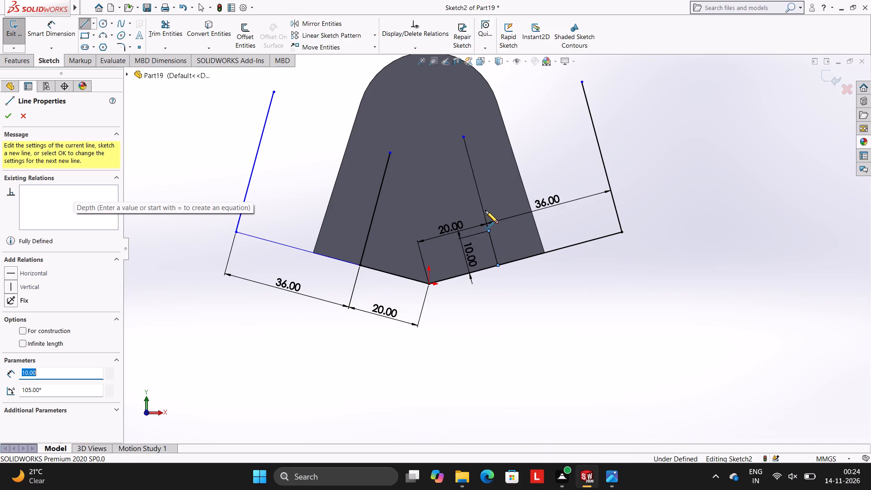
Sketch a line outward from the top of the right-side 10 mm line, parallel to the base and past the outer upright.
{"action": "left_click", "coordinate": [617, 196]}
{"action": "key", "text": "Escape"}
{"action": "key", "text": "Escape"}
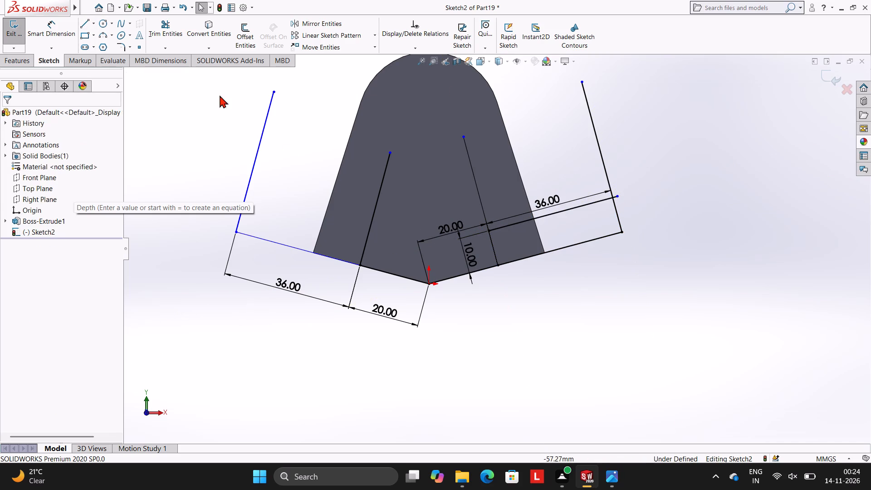
Sketch a 10 mm perpendicular line upward from the junction of the left-side 20 and 36 mm base lines.
{"action": "left_click", "coordinate": [86, 21]}
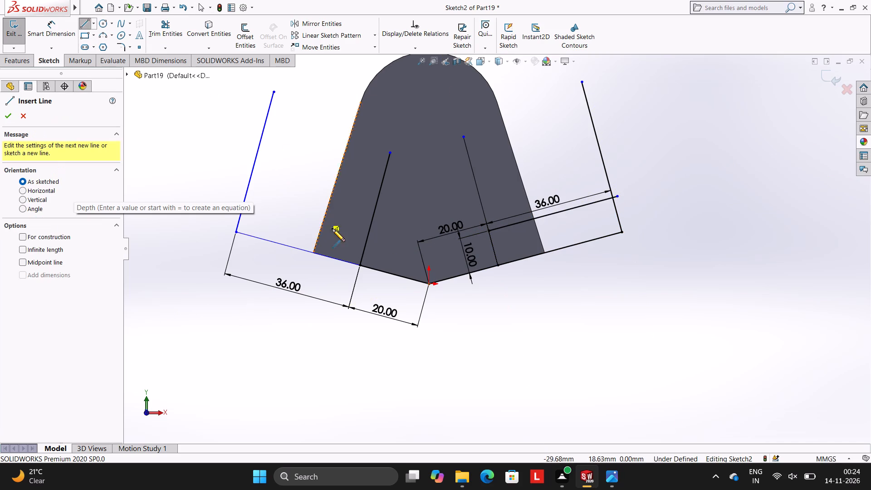
{"action": "left_click", "coordinate": [359, 266]}
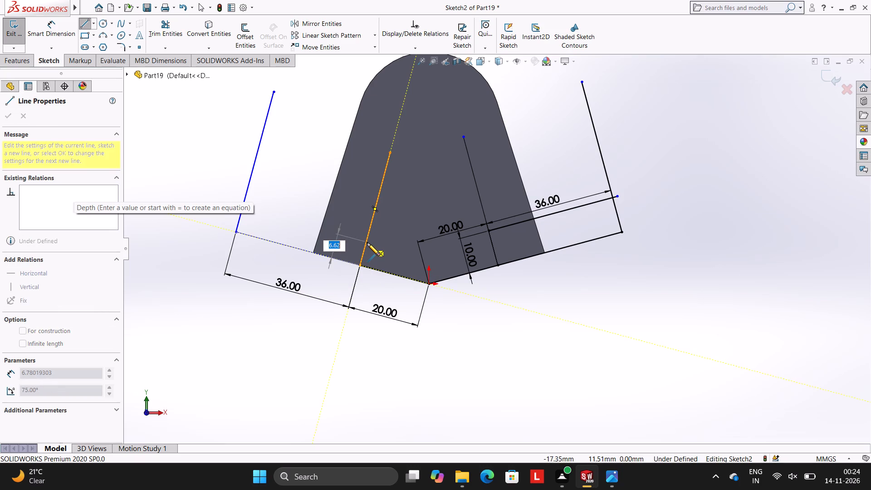
{"action": "type", "text": "10"}
{"action": "key", "text": "Return"}
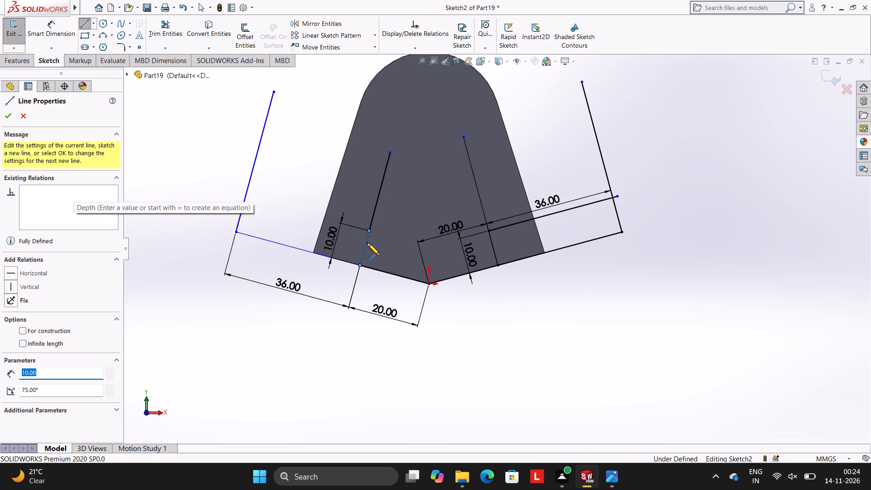
Sketch a perpendicular line about 42 mm long outward from the top of the left-side 10 mm line, crossing the outer upright.
{"action": "left_click", "coordinate": [224, 195]}
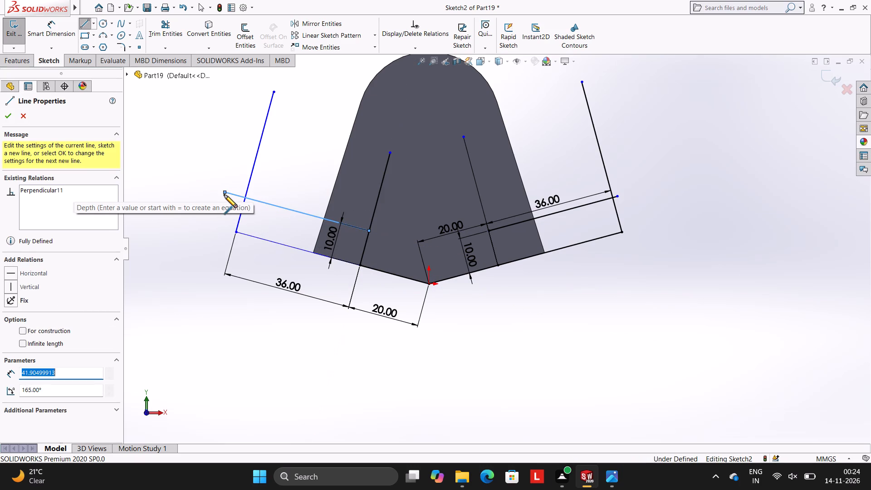
{"action": "key", "text": "Escape"}
{"action": "key", "text": "Escape"}
Trim the four uprights above the 10 mm height and the overhanging ends of both upper lines, leaving two closed slanted rectangles.
{"action": "left_click", "coordinate": [163, 28]}
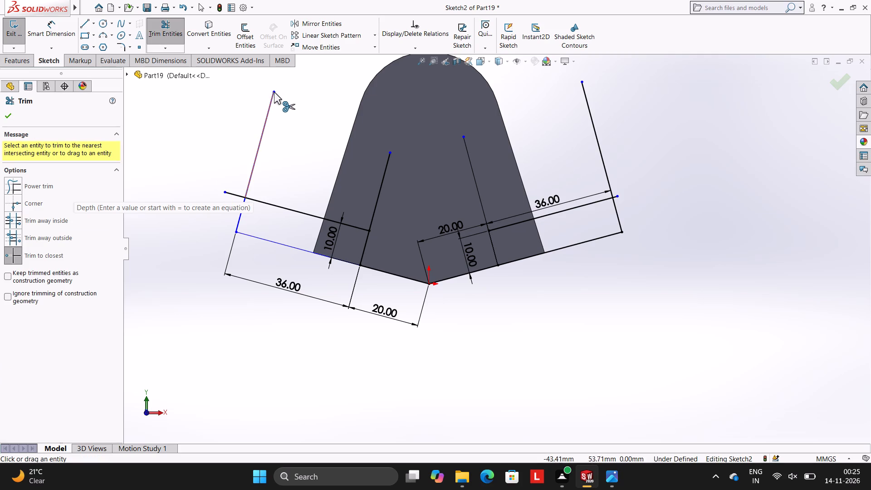
{"action": "left_click", "coordinate": [273, 92]}
{"action": "left_click", "coordinate": [231, 192]}
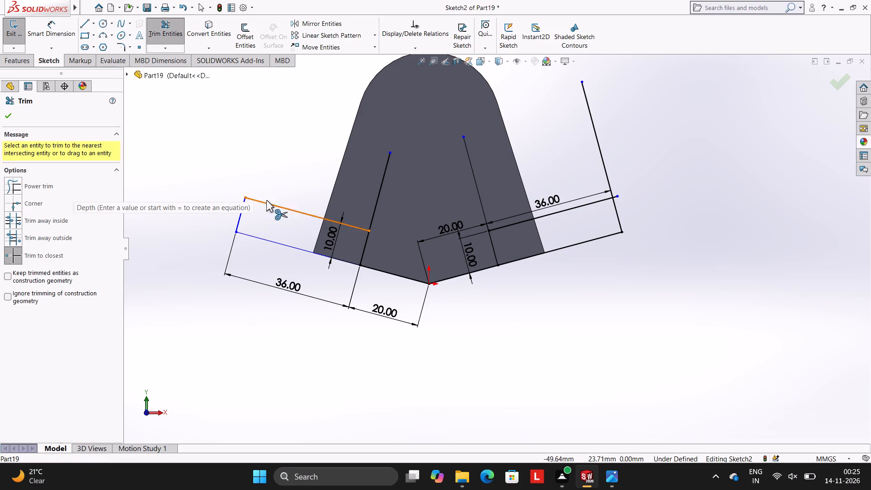
{"action": "left_click", "coordinate": [384, 177]}
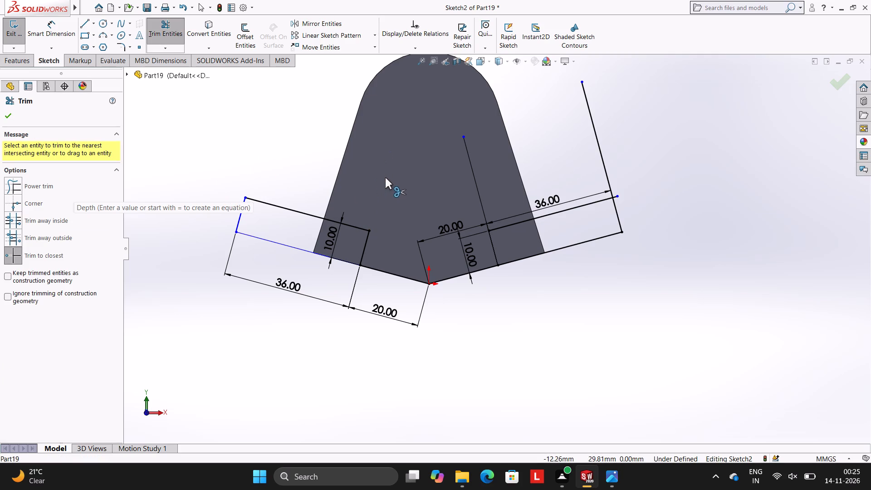
{"action": "left_click", "coordinate": [474, 174]}
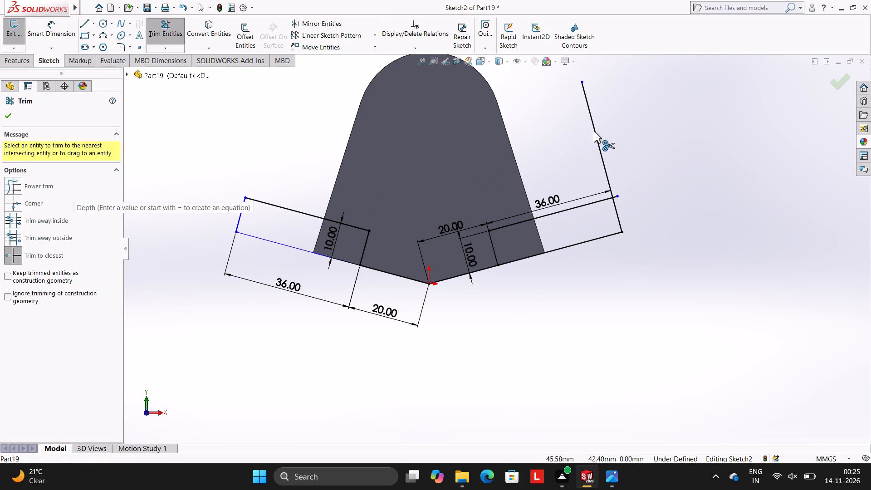
{"action": "left_click", "coordinate": [598, 128]}
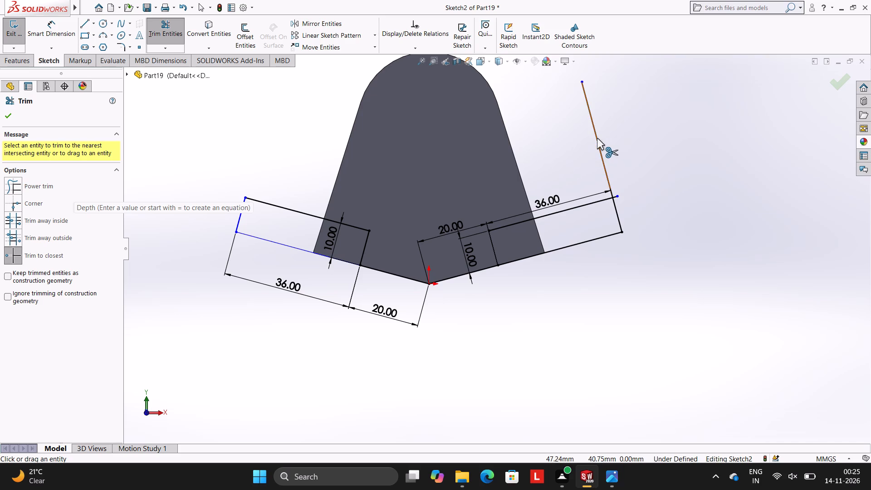
{"action": "left_click", "coordinate": [597, 138]}
{"action": "left_click", "coordinate": [619, 196]}
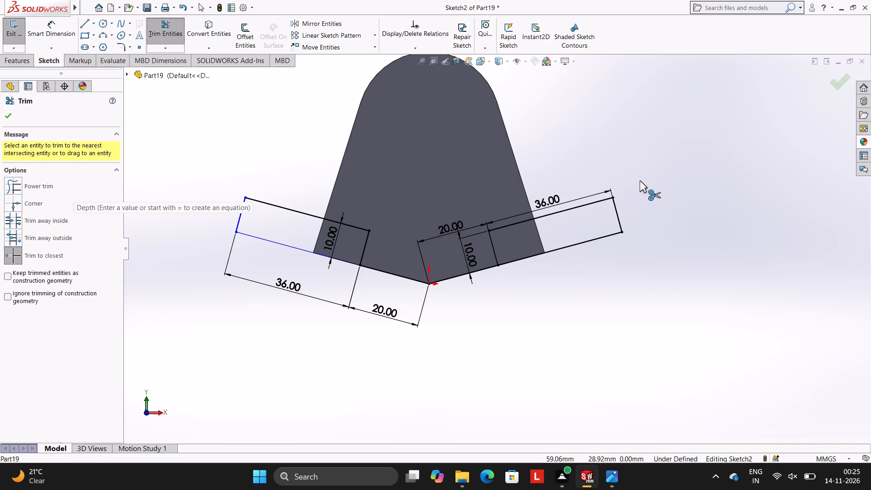
{"action": "key", "text": "Escape"}
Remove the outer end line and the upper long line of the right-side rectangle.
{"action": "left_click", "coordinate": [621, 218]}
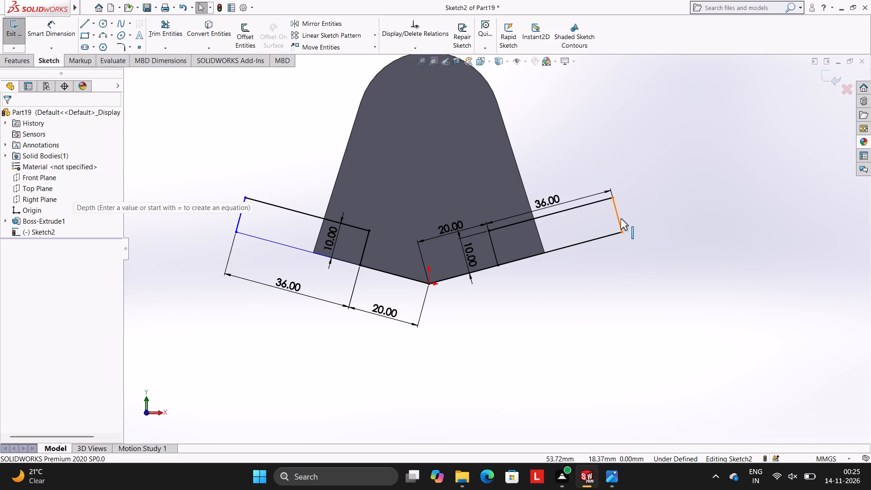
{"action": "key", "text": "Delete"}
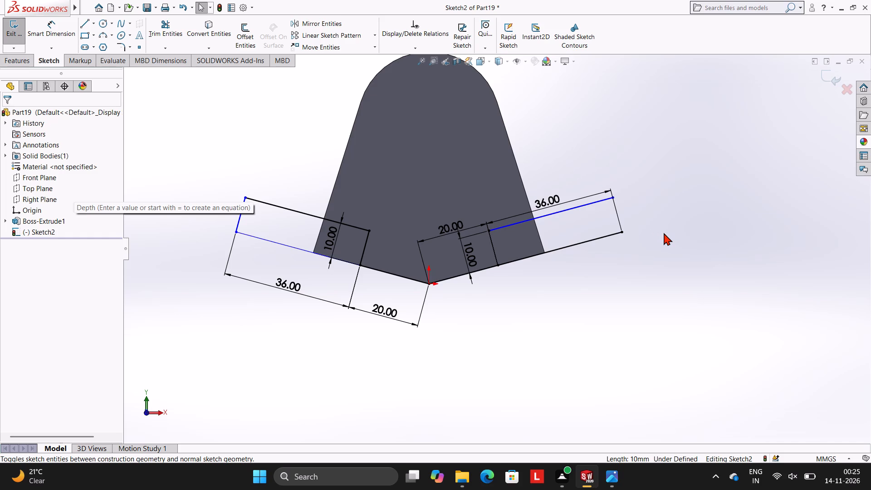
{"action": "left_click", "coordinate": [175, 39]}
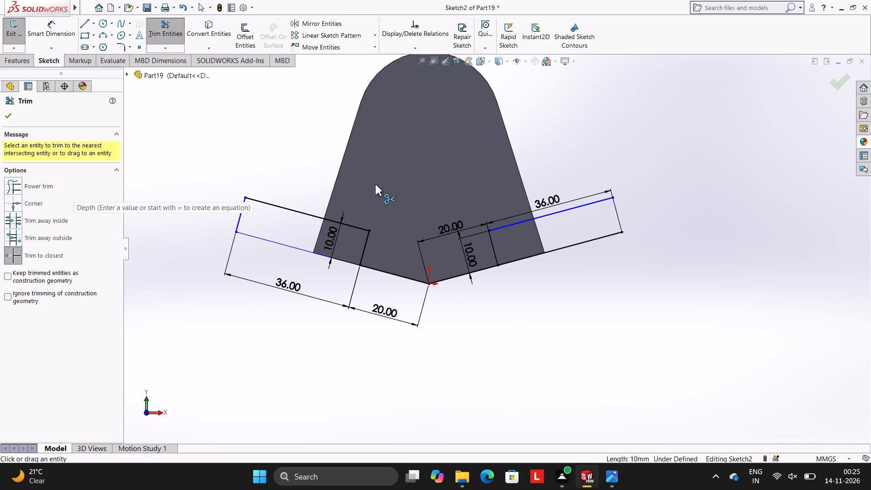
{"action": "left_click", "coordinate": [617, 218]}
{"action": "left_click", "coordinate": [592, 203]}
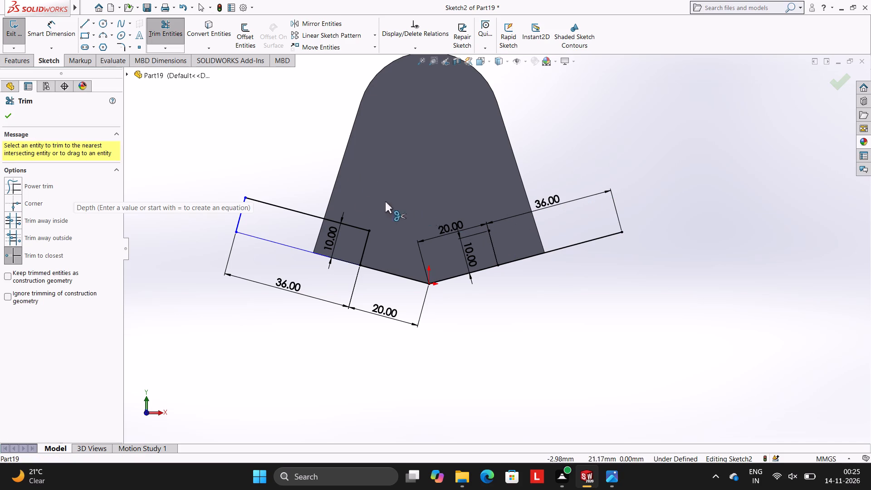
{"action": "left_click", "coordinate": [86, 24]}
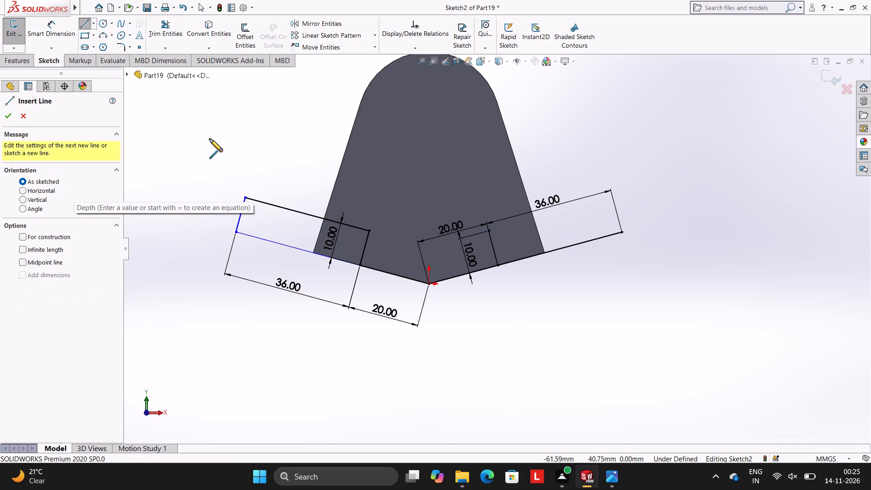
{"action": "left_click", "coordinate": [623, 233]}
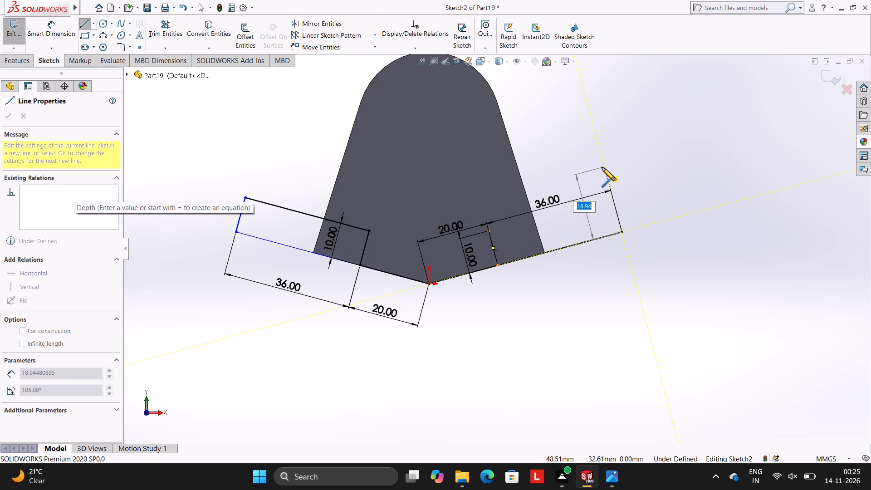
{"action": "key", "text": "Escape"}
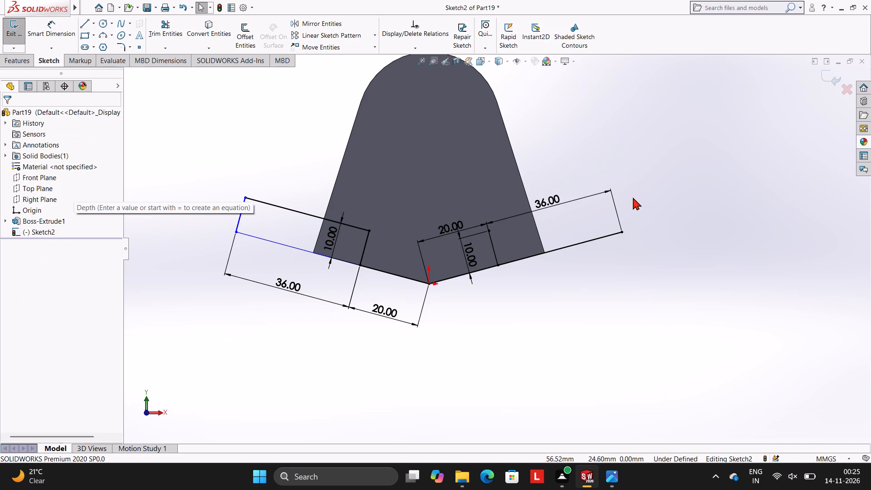
Sketch a perpendicular line outward from the top of the right-side 10 mm line, extending past the end of the 36 mm base line.
{"action": "scroll", "coordinate": [635, 198], "scroll_direction": "down", "scroll_amount": 1}
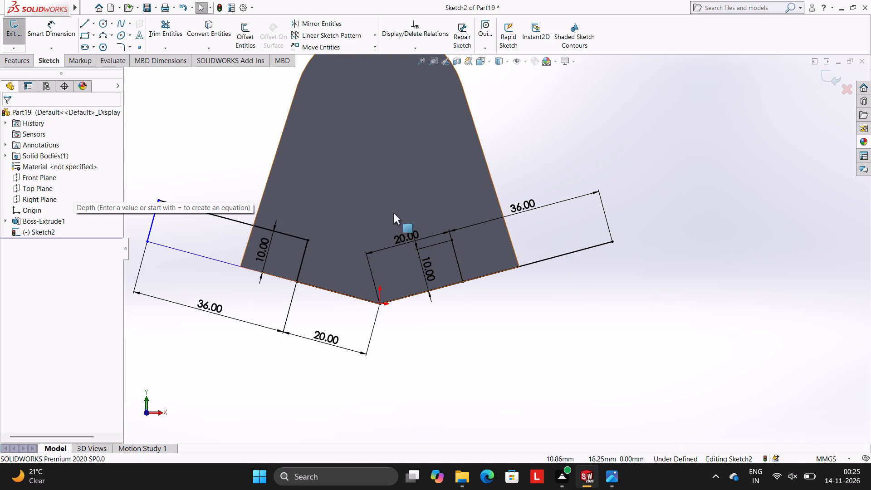
{"action": "left_click", "coordinate": [83, 27]}
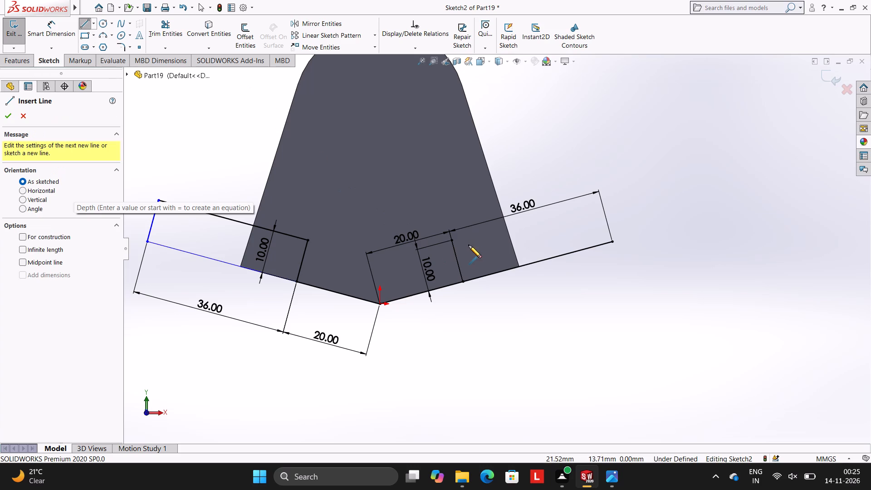
{"action": "left_click", "coordinate": [454, 241]}
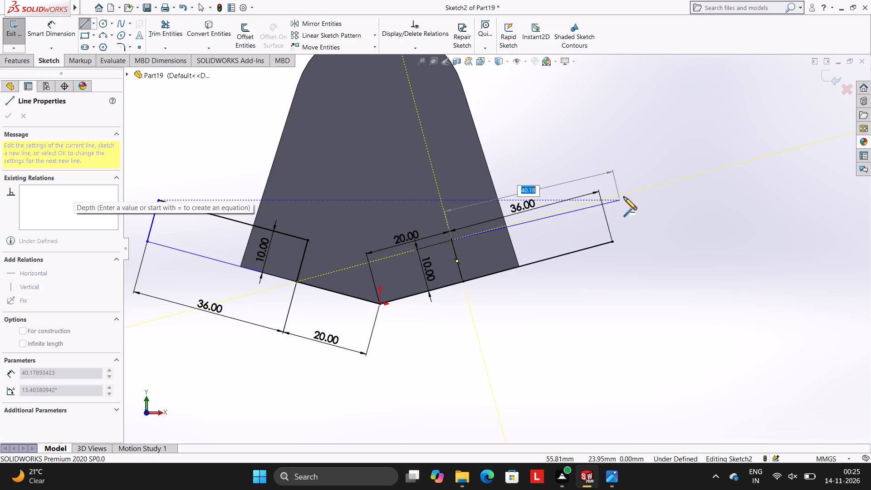
{"action": "left_click", "coordinate": [622, 195]}
{"action": "key", "text": "Escape"}
{"action": "key", "text": "Escape"}
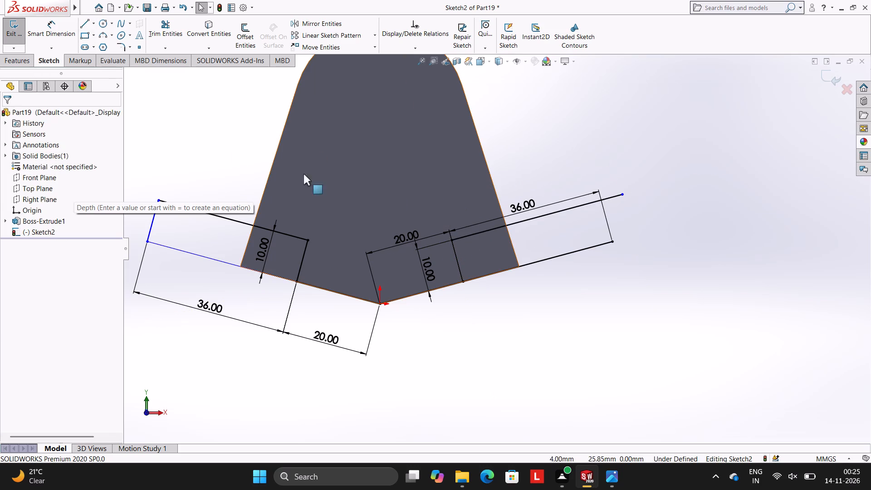
Sketch a perpendicular line upward from the outer end of the right-side 36 mm base line, crossing the upper long line.
{"action": "left_click", "coordinate": [85, 27]}
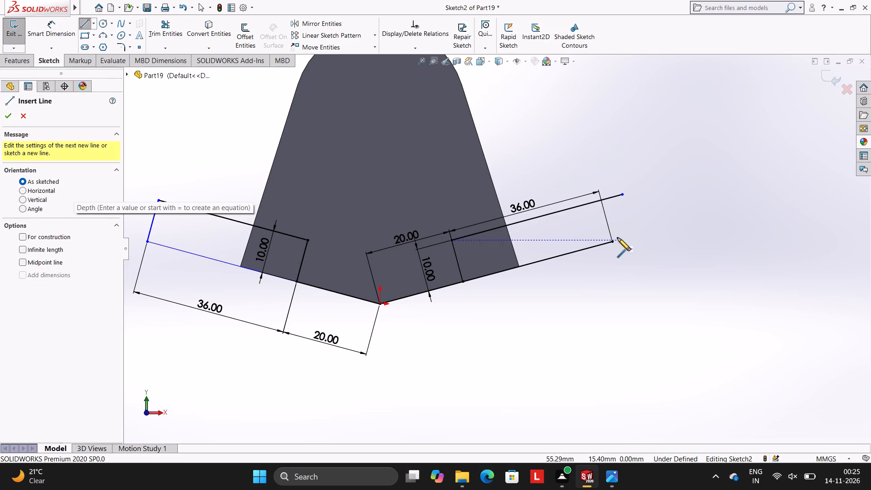
{"action": "left_click", "coordinate": [612, 240]}
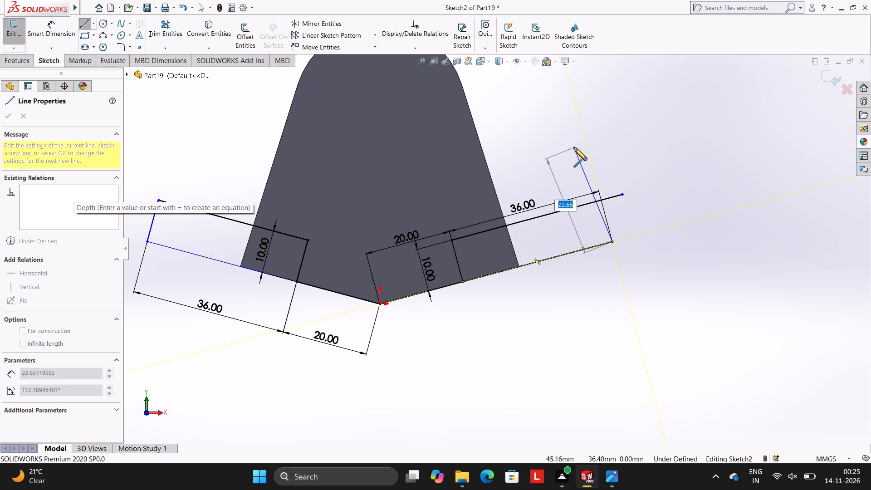
{"action": "left_click", "coordinate": [584, 138]}
{"action": "key", "text": "Escape"}
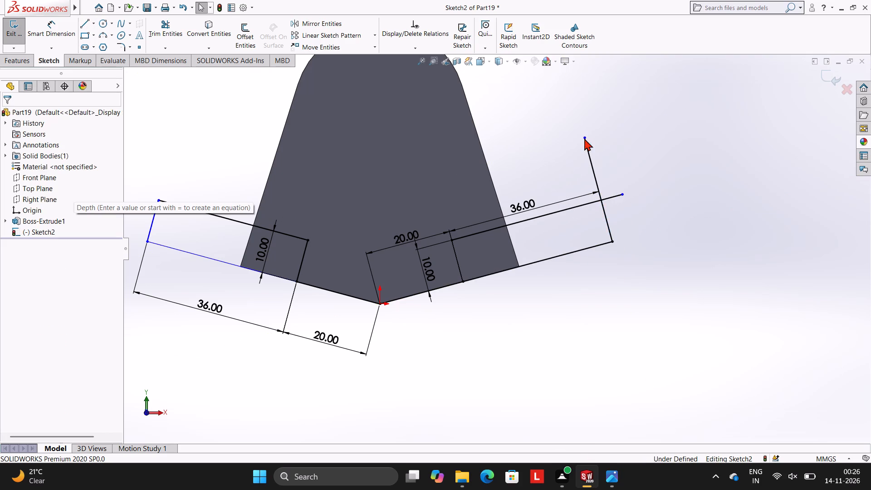
Trim the two line ends overhanging the upper outer corner of the right-side rectangle.
{"action": "left_click", "coordinate": [171, 32]}
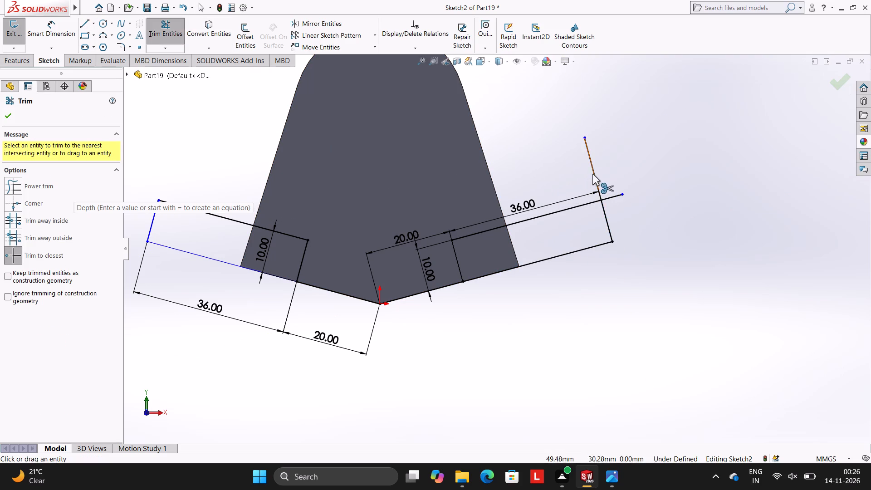
{"action": "left_click", "coordinate": [592, 174]}
{"action": "left_click", "coordinate": [616, 196]}
{"action": "key", "text": "Escape"}
Add a horizontal dimension to the lower long line of the left-side rectangle, keeping its existing size.
{"action": "scroll", "coordinate": [451, 238], "scroll_direction": "up", "scroll_amount": 2}
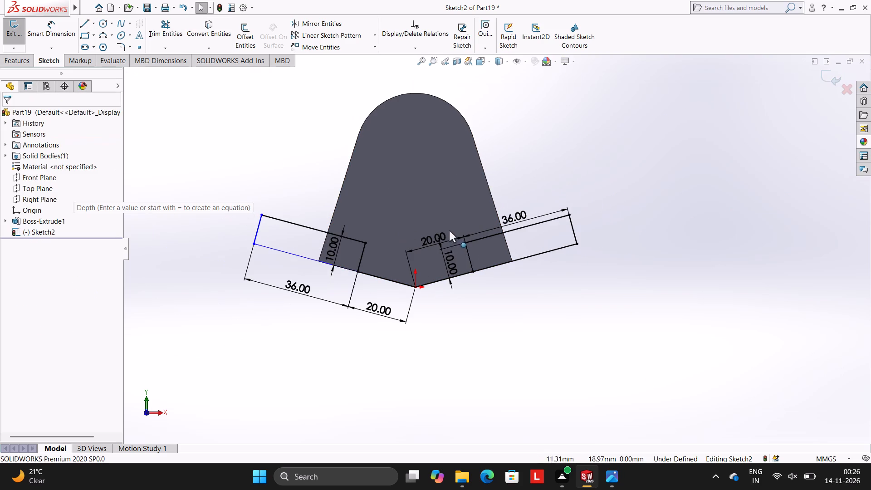
{"action": "left_click", "coordinate": [58, 34]}
{"action": "left_click", "coordinate": [291, 253]}
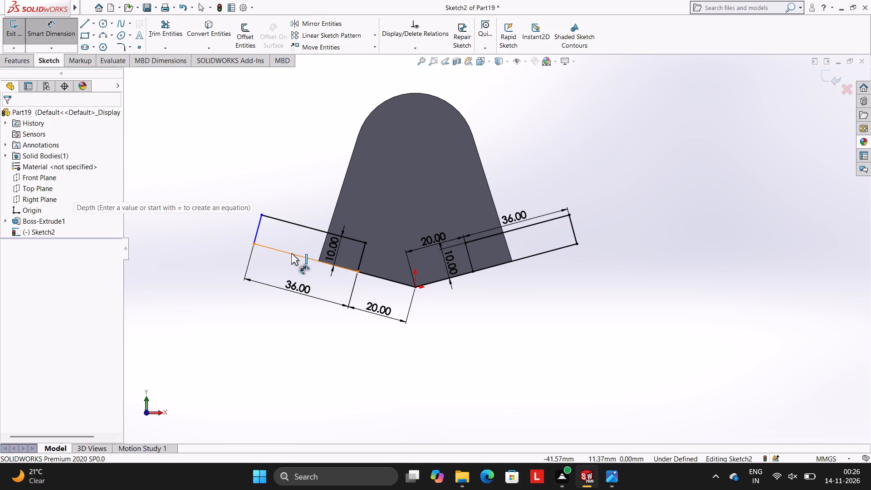
{"action": "left_click", "coordinate": [284, 330]}
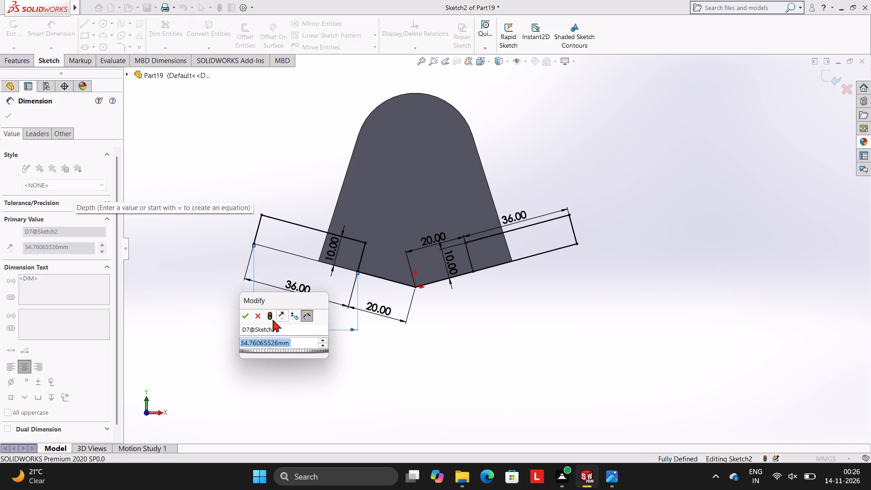
{"action": "left_click", "coordinate": [242, 316]}
{"action": "left_click", "coordinate": [191, 274]}
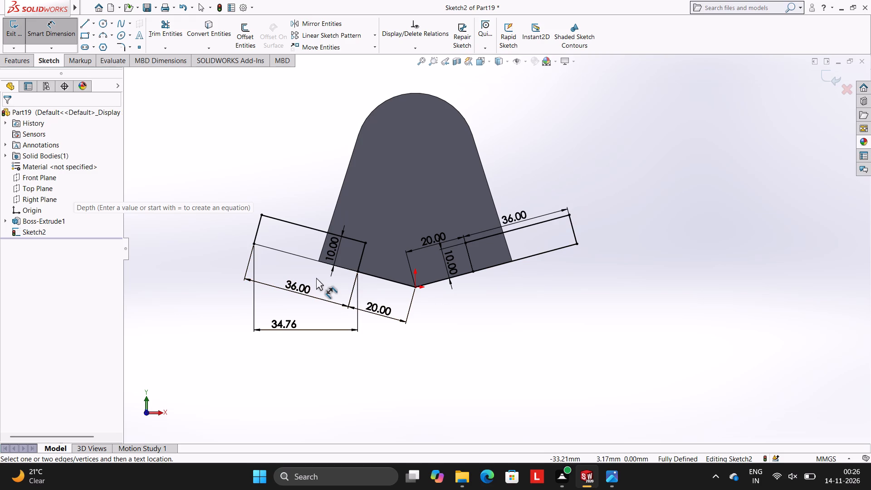
Extrude all four regions of the two slanted rectangles 10 mm blind with the direction reversed, merged into the rounded plate.
{"action": "left_click", "coordinate": [20, 60]}
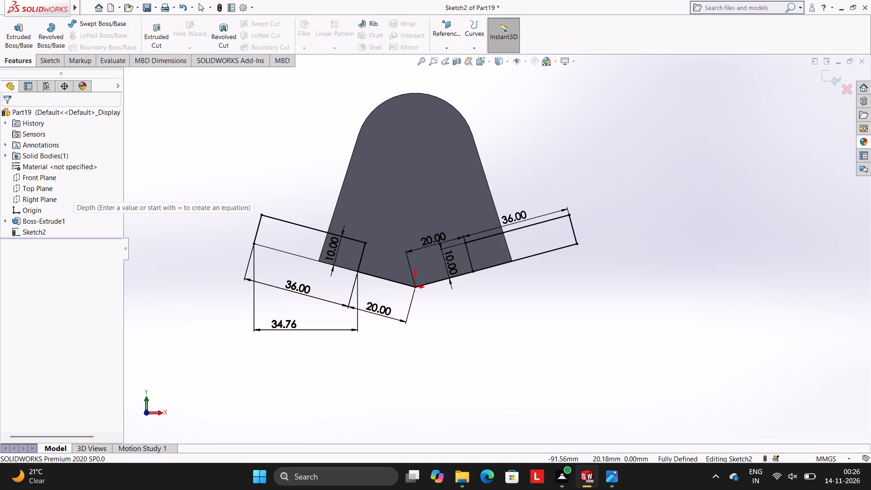
{"action": "left_click", "coordinate": [33, 44]}
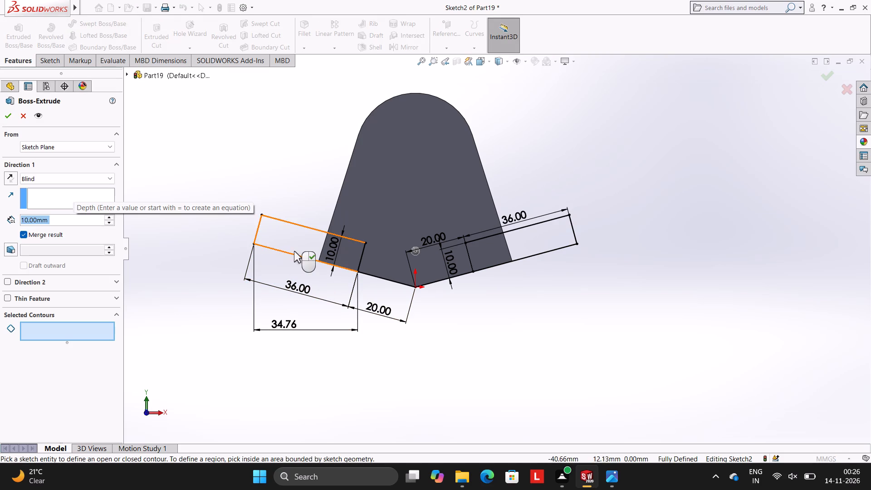
{"action": "left_click", "coordinate": [295, 248]}
{"action": "left_click", "coordinate": [328, 251]}
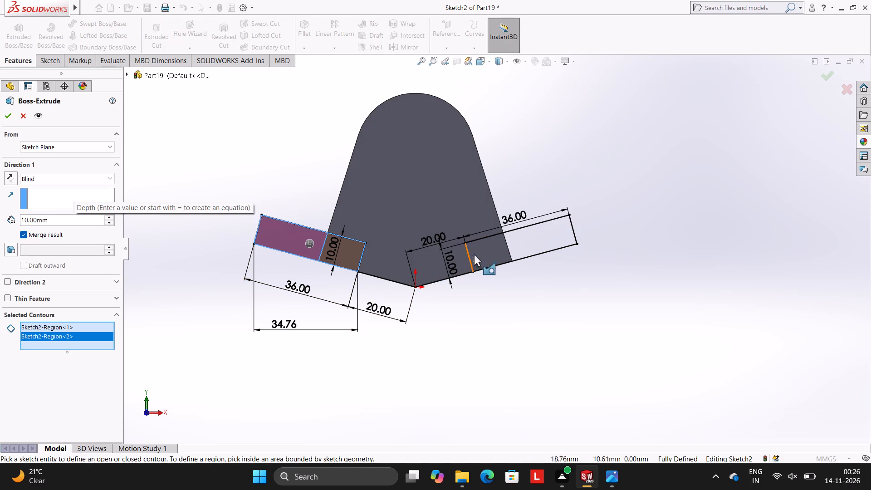
{"action": "left_click", "coordinate": [481, 251]}
{"action": "left_click", "coordinate": [520, 241]}
{"action": "middle_click_drag", "start_coordinate": [565, 295], "coordinate": [586, 160]}
{"action": "scroll", "coordinate": [587, 160], "scroll_direction": "up", "scroll_amount": 1}
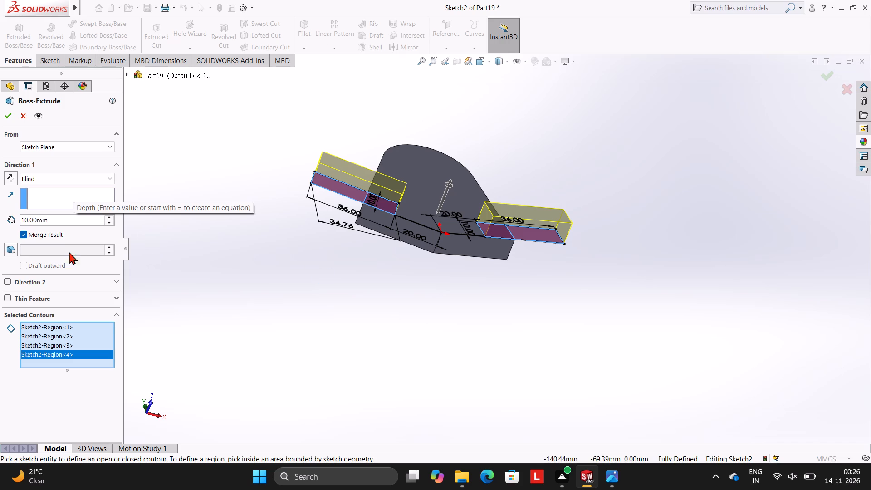
{"action": "left_click", "coordinate": [15, 173]}
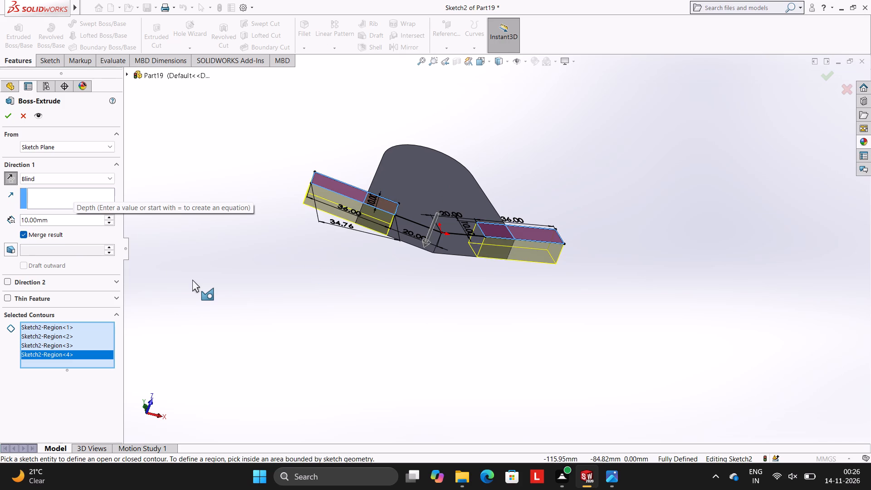
{"action": "left_click", "coordinate": [5, 118]}
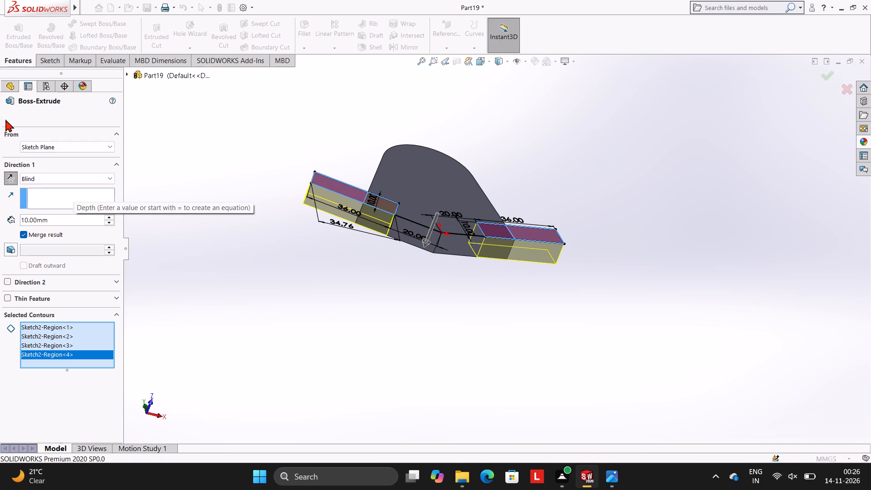
{"action": "left_click", "coordinate": [226, 138]}
Start a new sketch on the front face of the merged plate, viewed square to the face.
{"action": "middle_click_drag", "start_coordinate": [579, 182], "coordinate": [577, 225]}
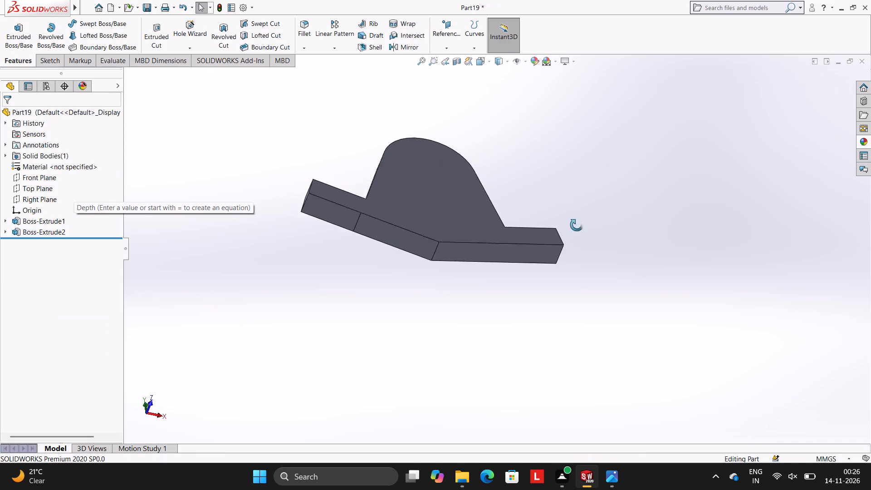
{"action": "middle_click_drag", "start_coordinate": [577, 225], "coordinate": [568, 277]}
{"action": "scroll", "coordinate": [469, 215], "scroll_direction": "up", "scroll_amount": 2}
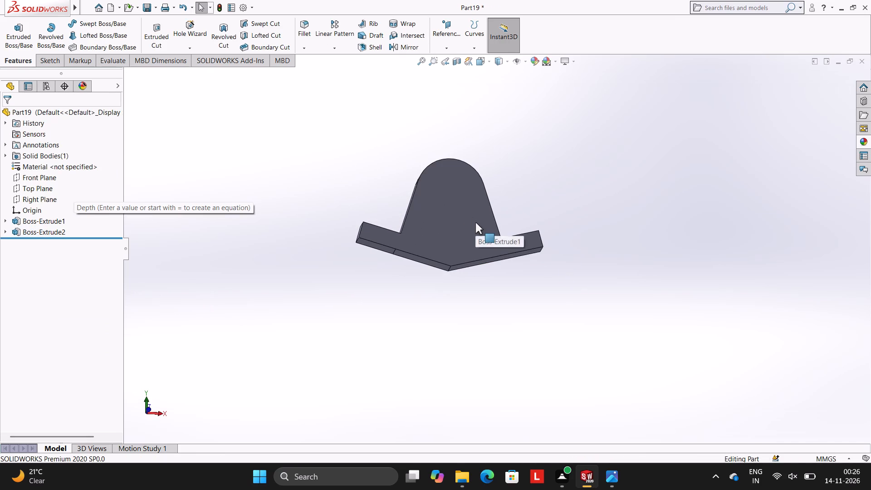
{"action": "middle_click_drag", "start_coordinate": [602, 209], "coordinate": [670, 191]}
{"action": "middle_click_drag", "start_coordinate": [652, 191], "coordinate": [696, 191]}
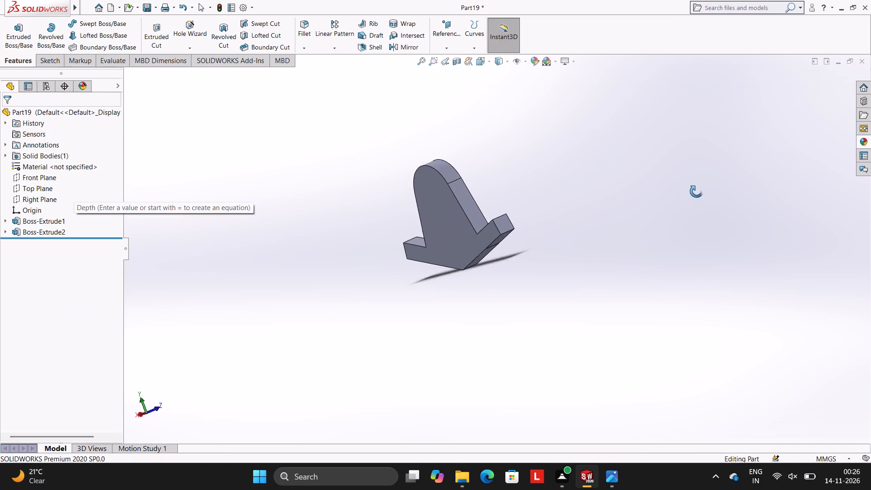
{"action": "middle_click_drag", "start_coordinate": [696, 191], "coordinate": [619, 198]}
{"action": "middle_click_drag", "start_coordinate": [605, 205], "coordinate": [576, 212]}
{"action": "left_click", "coordinate": [465, 227]}
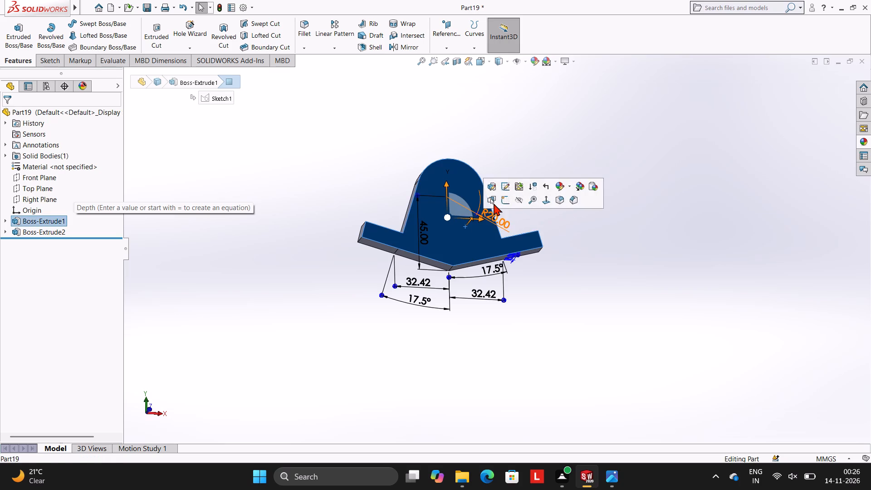
{"action": "left_click", "coordinate": [508, 200]}
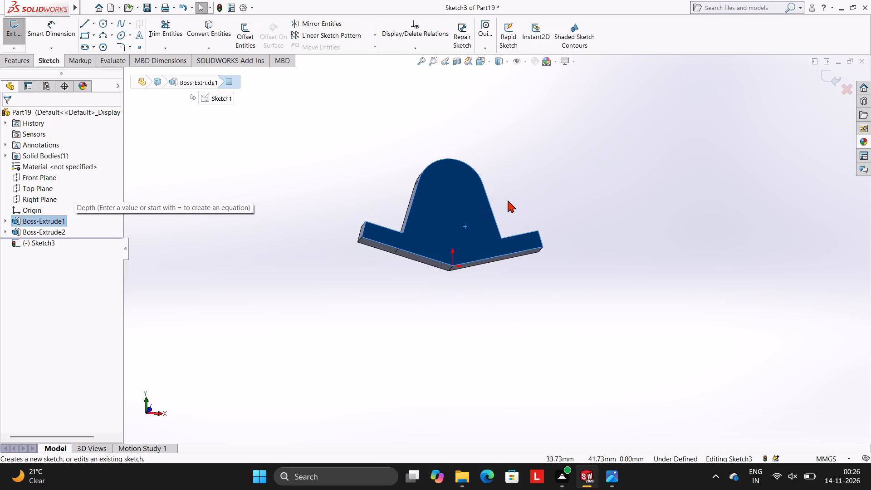
{"action": "key", "text": "ctrl+8"}
{"action": "key", "text": "Escape"}
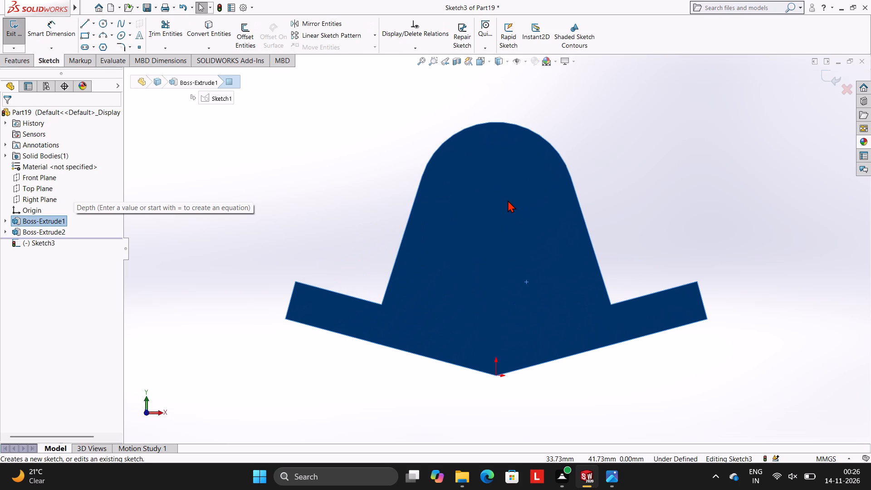
Sketch a closed 36 by 10 mm line rectangle along the left-side arm, starting at its upper outer corner.
{"action": "scroll", "coordinate": [560, 257], "scroll_direction": "up", "scroll_amount": 5}
{"action": "scroll", "coordinate": [555, 268], "scroll_direction": "down", "scroll_amount": 2}
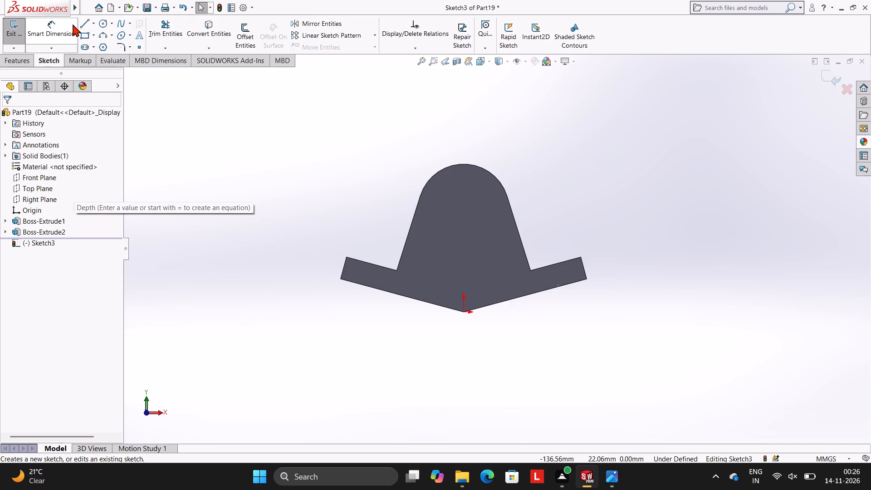
{"action": "left_click", "coordinate": [82, 22]}
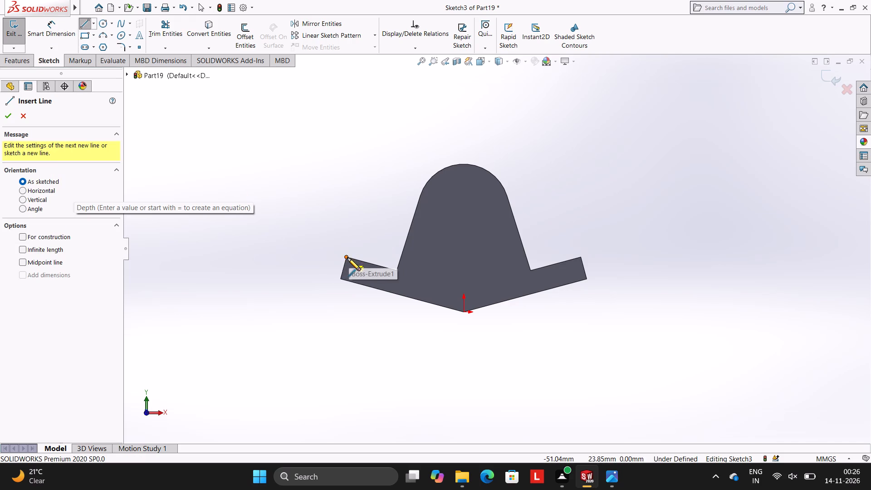
{"action": "left_click", "coordinate": [346, 256]}
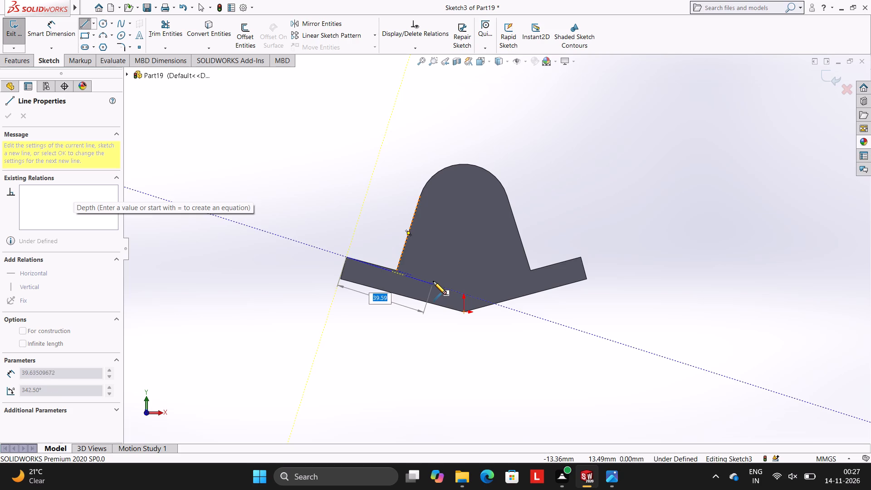
{"action": "scroll", "coordinate": [433, 280], "scroll_direction": "down", "scroll_amount": 4}
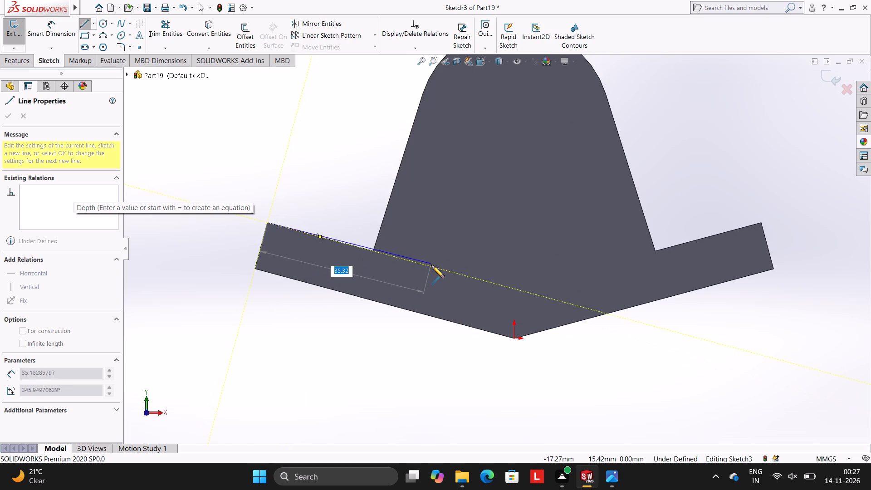
{"action": "type", "text": "36"}
{"action": "key", "text": "Return"}
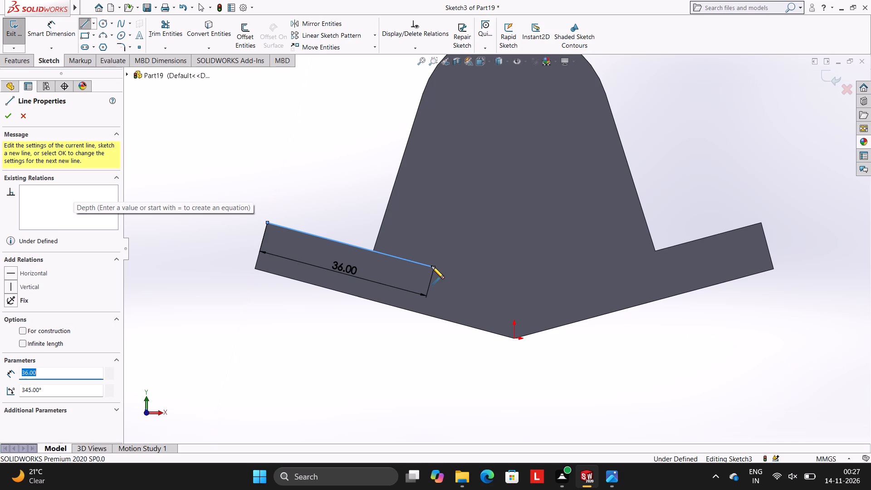
{"action": "left_click", "coordinate": [421, 314]}
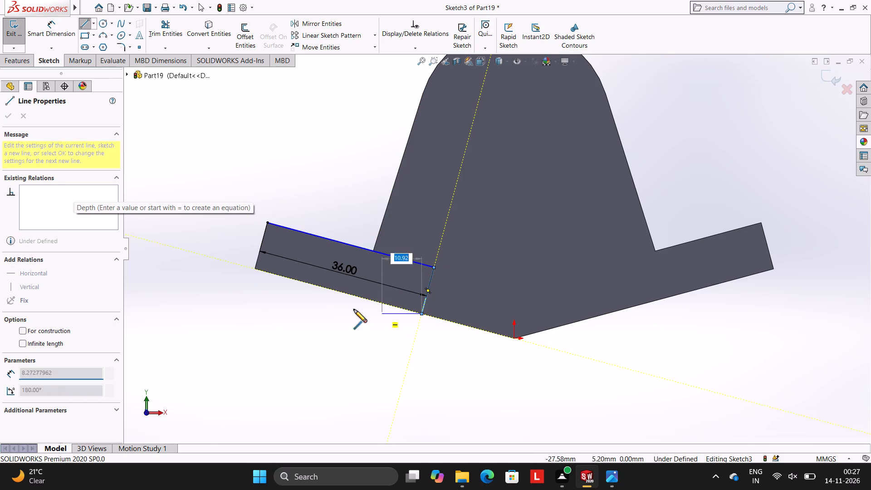
{"action": "left_click", "coordinate": [254, 268]}
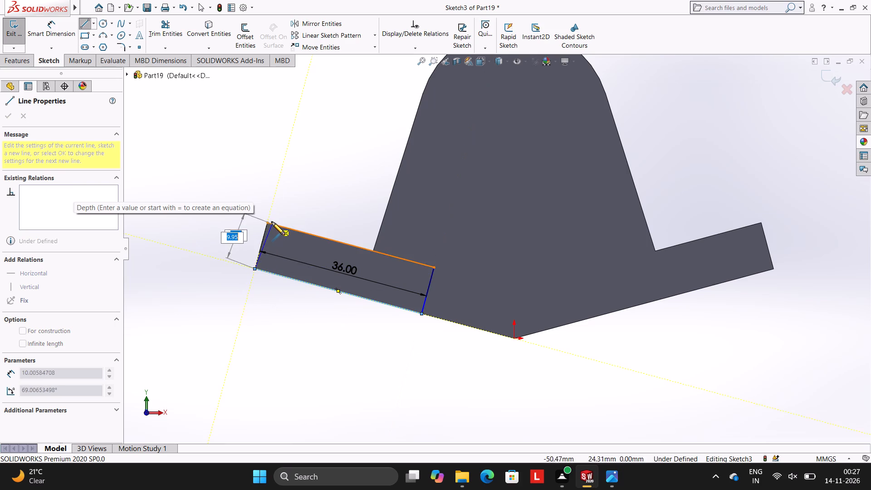
{"action": "left_click", "coordinate": [268, 222]}
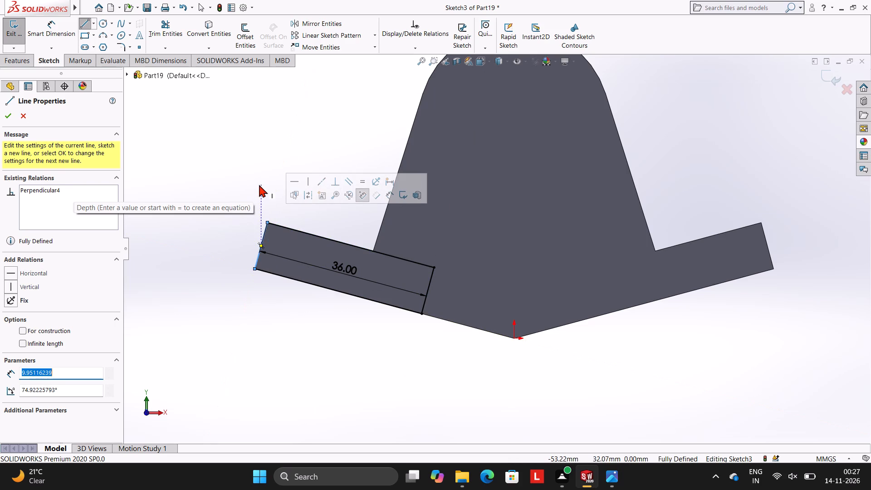
{"action": "key", "text": "Escape"}
{"action": "key", "text": "Escape"}
{"action": "key", "text": "Escape"}
{"action": "scroll", "coordinate": [620, 270], "scroll_direction": "up", "scroll_amount": 2}
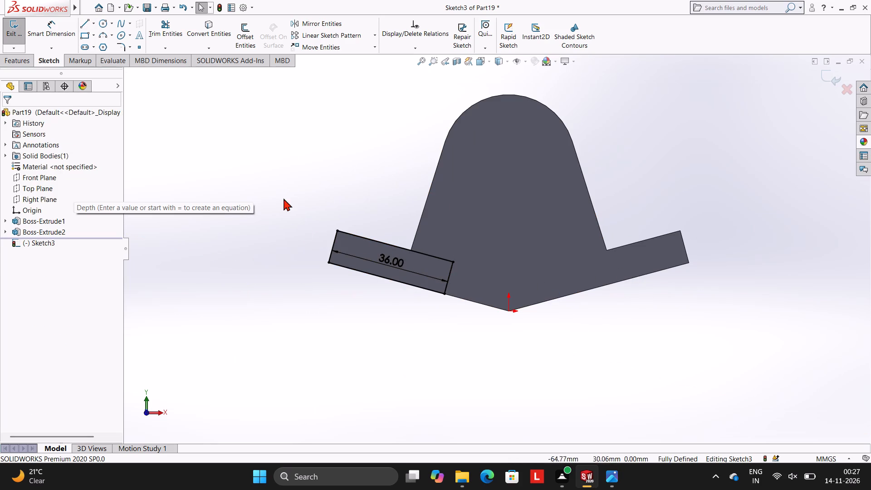
Sketch a matching closed 36 by 10 mm line rectangle along the right-side arm, starting at its upper outer corner.
{"action": "left_click", "coordinate": [88, 24]}
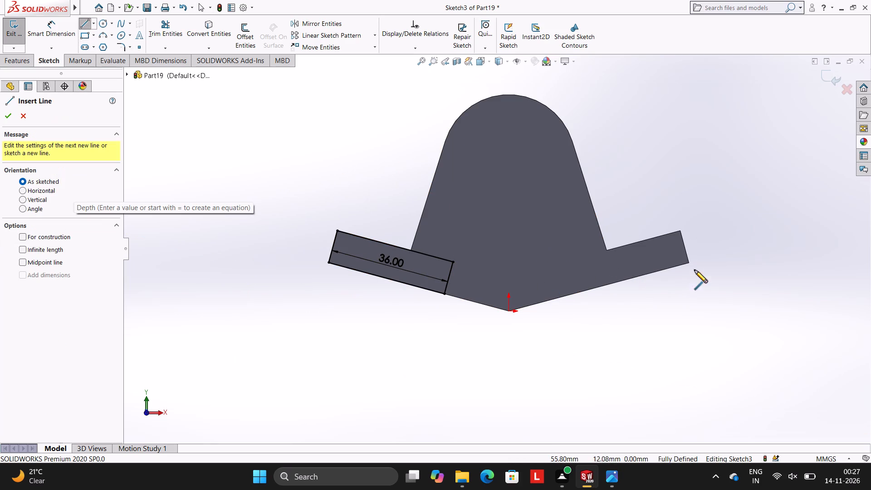
{"action": "left_click", "coordinate": [680, 230]}
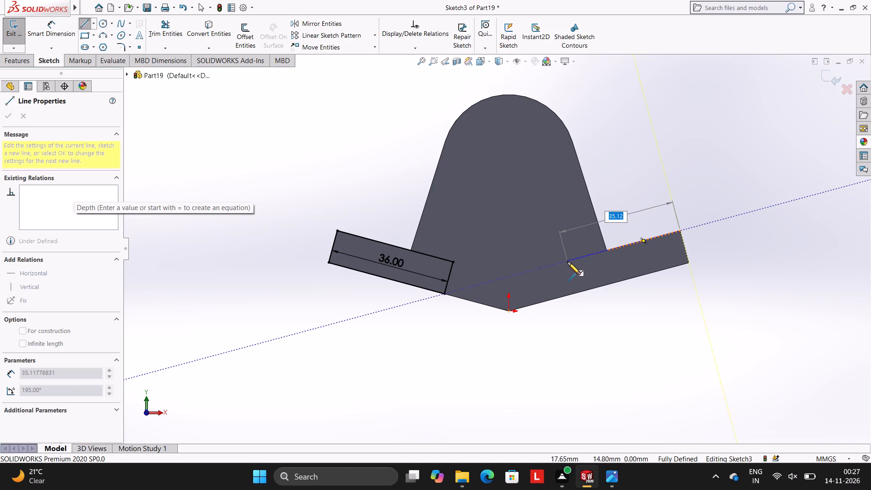
{"action": "type", "text": "36"}
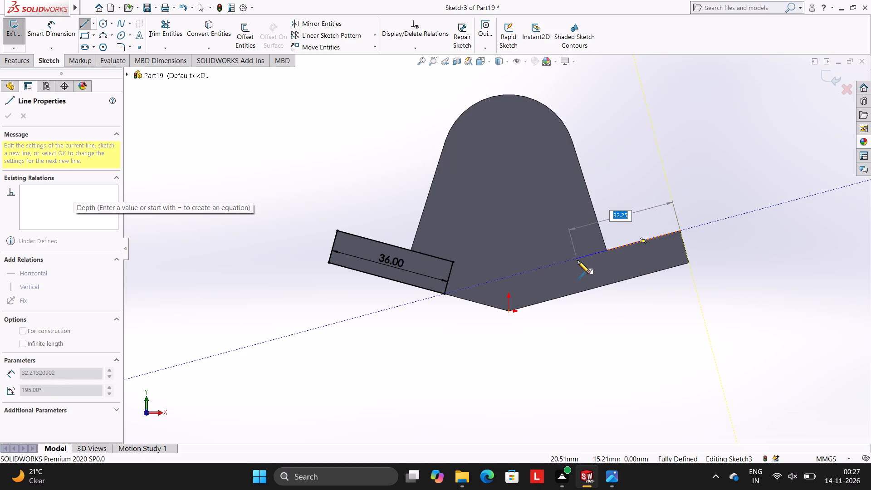
{"action": "type", "text": "36"}
{"action": "key", "text": "Return"}
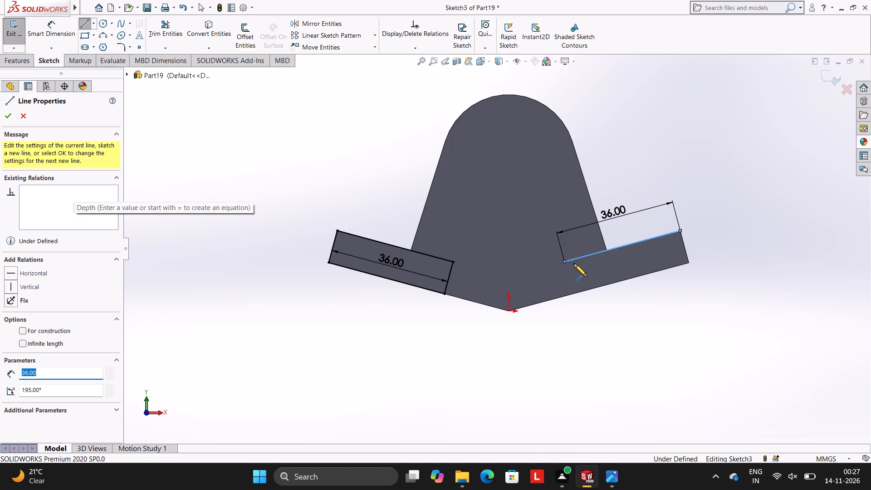
{"action": "left_click", "coordinate": [573, 294]}
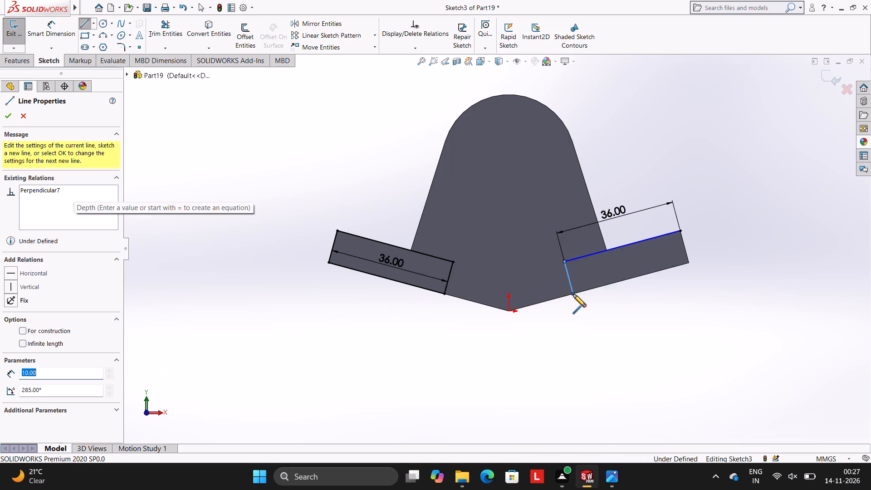
{"action": "left_click", "coordinate": [689, 262]}
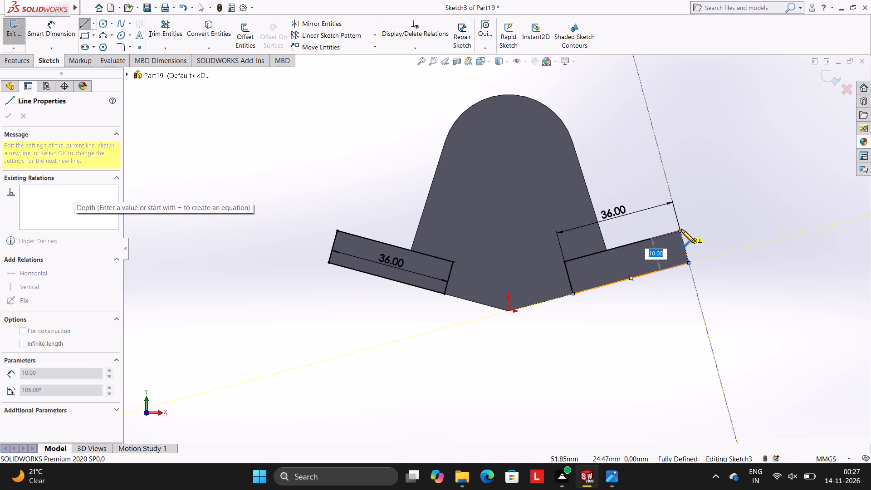
{"action": "left_click", "coordinate": [681, 230]}
{"action": "key", "text": "Escape"}
{"action": "key", "text": "Escape"}
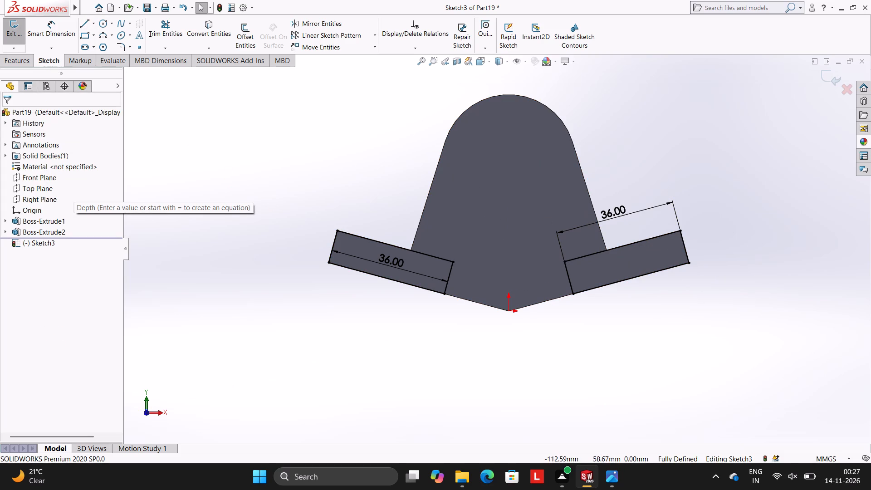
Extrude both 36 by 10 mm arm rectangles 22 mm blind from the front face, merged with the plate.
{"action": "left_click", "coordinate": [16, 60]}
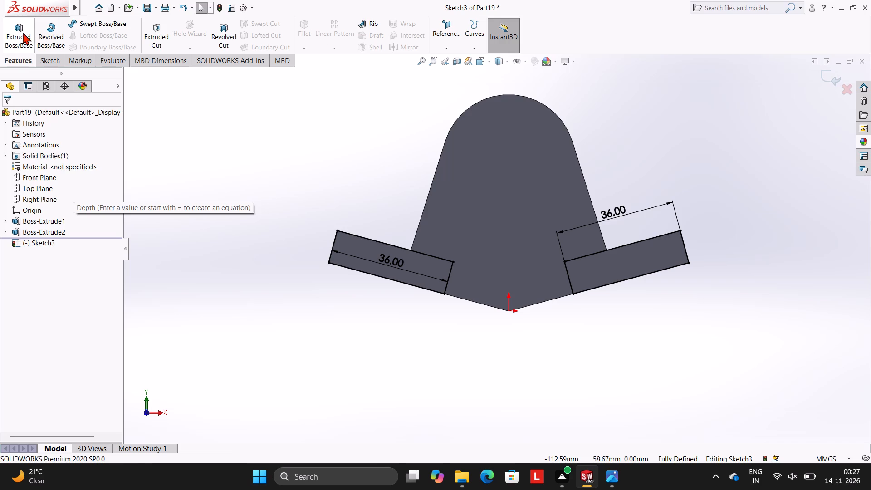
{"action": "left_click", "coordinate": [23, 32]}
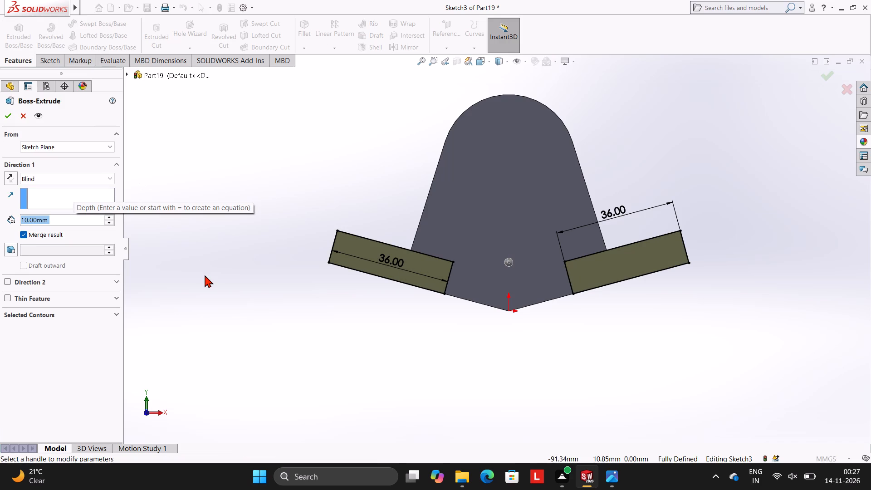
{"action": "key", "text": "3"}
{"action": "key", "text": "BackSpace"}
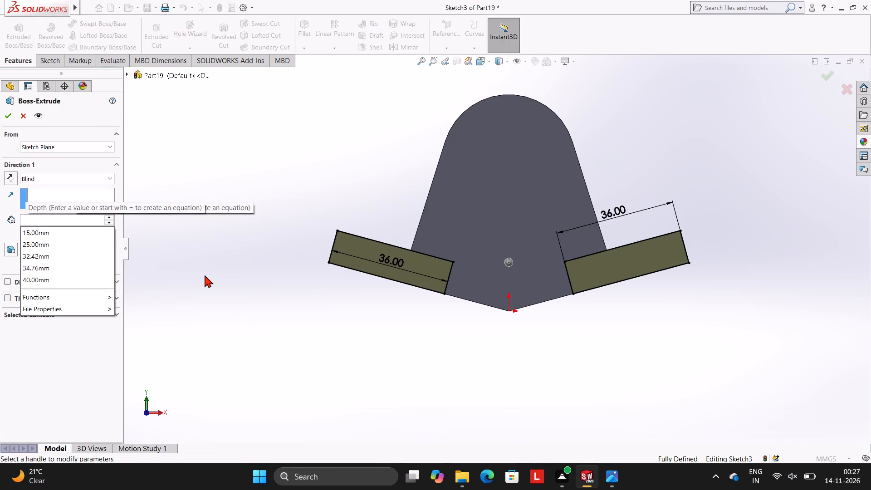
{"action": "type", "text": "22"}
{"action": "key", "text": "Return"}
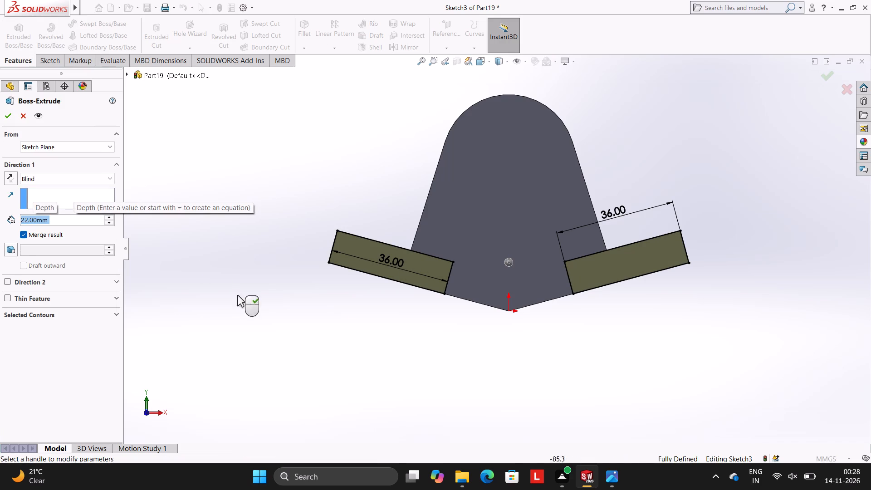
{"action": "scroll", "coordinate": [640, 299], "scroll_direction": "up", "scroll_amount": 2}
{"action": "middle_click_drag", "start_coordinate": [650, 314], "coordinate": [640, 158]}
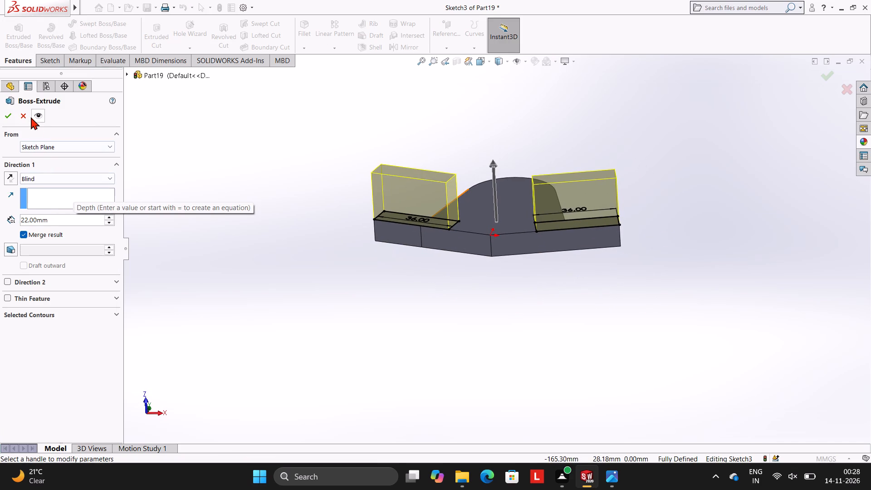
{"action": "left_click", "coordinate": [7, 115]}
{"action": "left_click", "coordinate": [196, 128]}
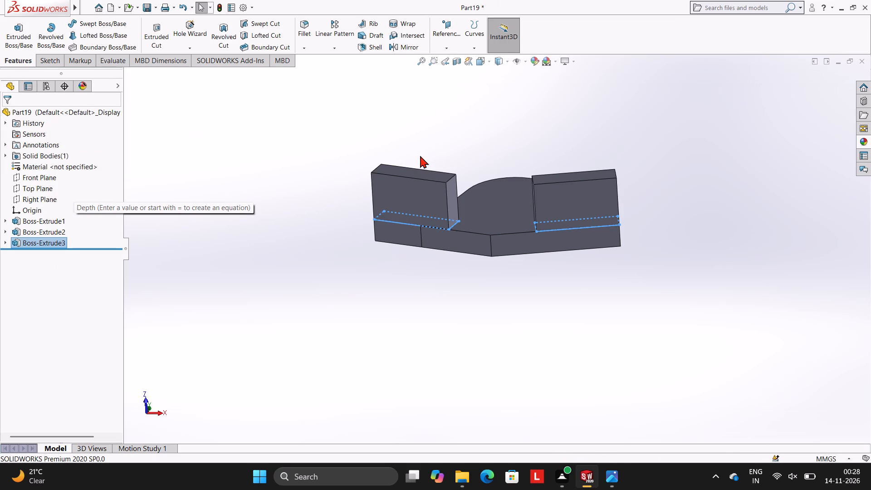
Examine the extruded arm blocks from several angles, especially where they meet the plate's slanted lower faces.
{"action": "scroll", "coordinate": [441, 151], "scroll_direction": "up", "scroll_amount": 3}
{"action": "middle_click_drag", "start_coordinate": [535, 167], "coordinate": [543, 311]}
{"action": "scroll", "coordinate": [536, 176], "scroll_direction": "down", "scroll_amount": 1}
{"action": "middle_click_drag", "start_coordinate": [630, 282], "coordinate": [651, 211]}
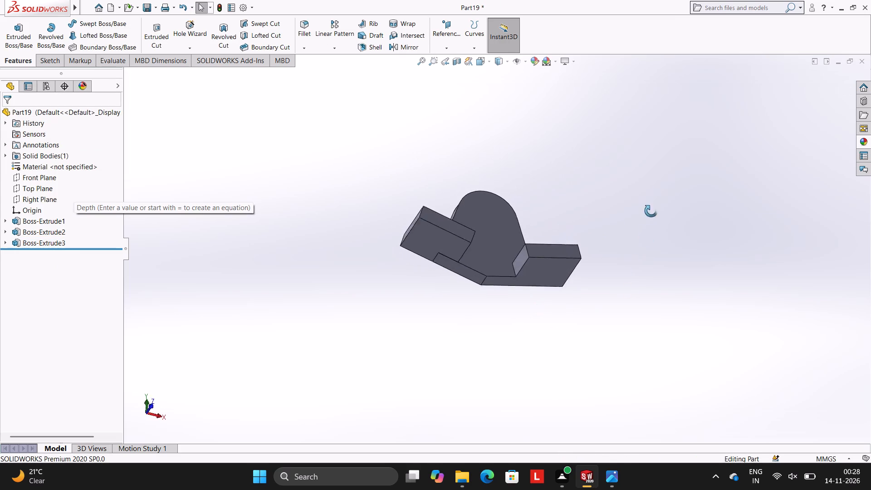
{"action": "middle_click_drag", "start_coordinate": [651, 211], "coordinate": [625, 175]}
{"action": "middle_click_drag", "start_coordinate": [584, 210], "coordinate": [542, 198]}
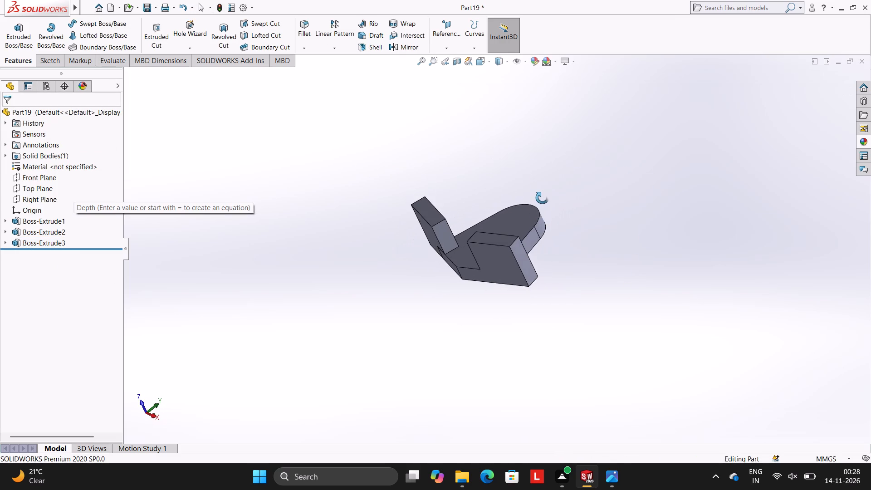
{"action": "middle_click_drag", "start_coordinate": [542, 198], "coordinate": [607, 290]}
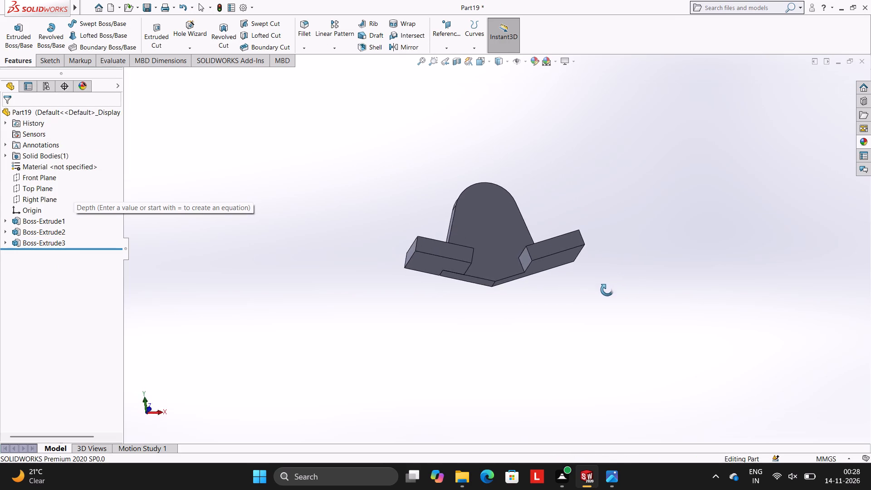
{"action": "middle_click_drag", "start_coordinate": [607, 290], "coordinate": [590, 319]}
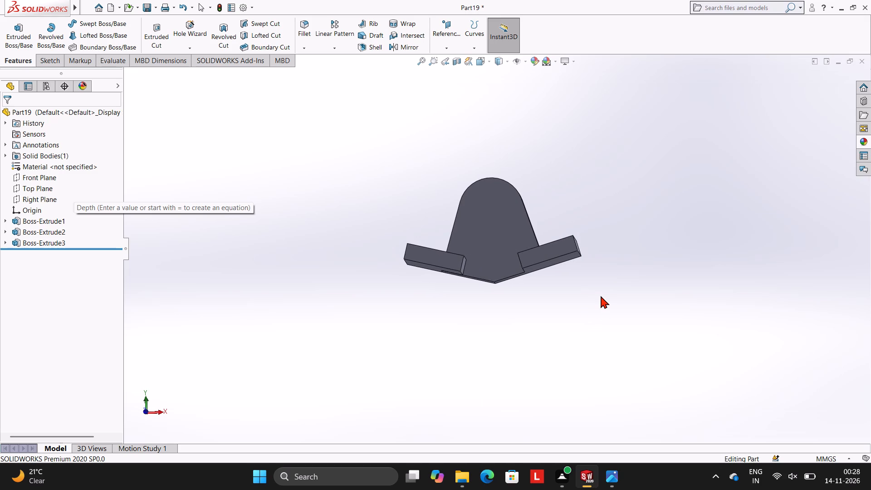
{"action": "middle_click_drag", "start_coordinate": [627, 297], "coordinate": [625, 180]}
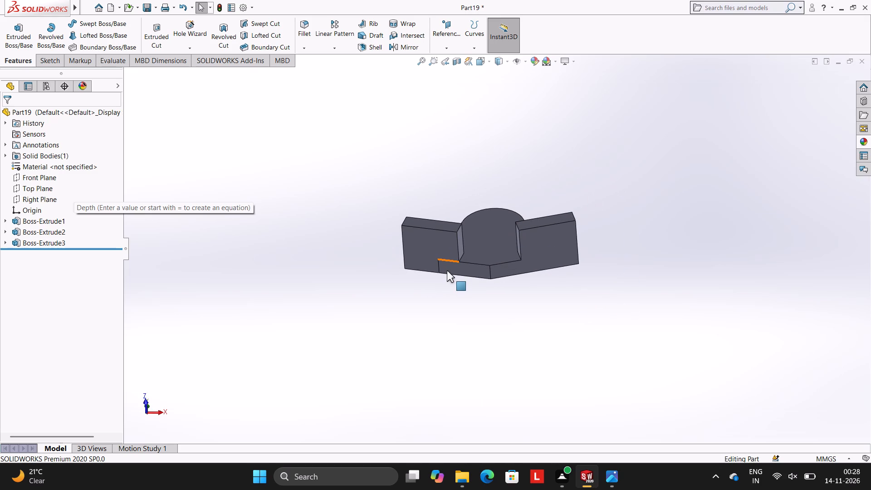
{"action": "left_click", "coordinate": [447, 269]}
{"action": "key", "text": "Escape"}
{"action": "key", "text": "Escape"}
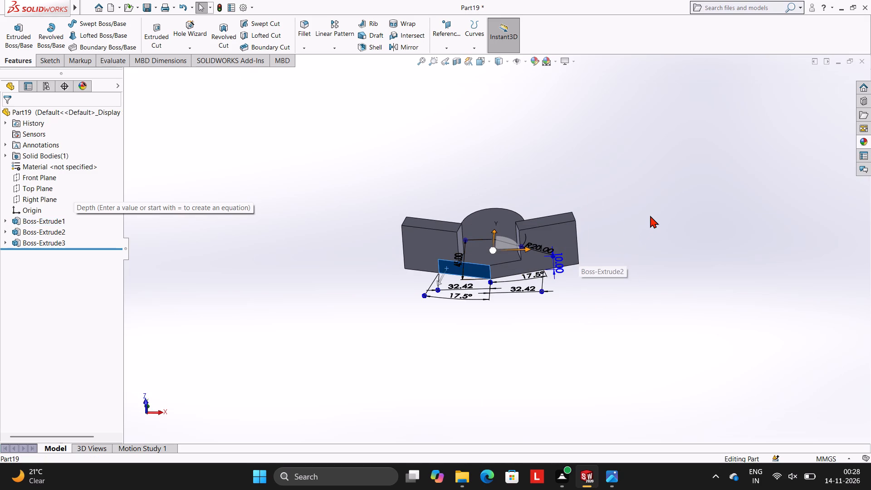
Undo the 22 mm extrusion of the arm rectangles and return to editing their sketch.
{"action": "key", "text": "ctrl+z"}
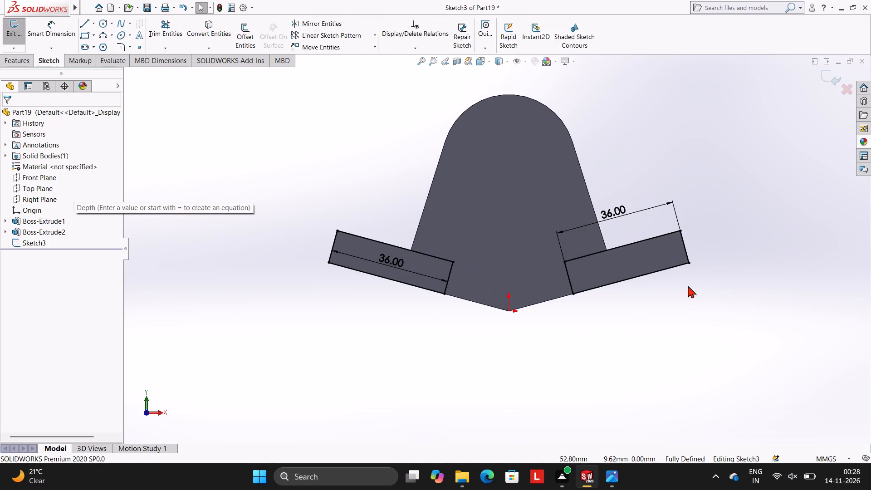
Delete the lower long line and the inner short line of the left-side arm rectangle.
{"action": "scroll", "coordinate": [422, 304], "scroll_direction": "down", "scroll_amount": 5}
{"action": "scroll", "coordinate": [449, 305], "scroll_direction": "up", "scroll_amount": 1}
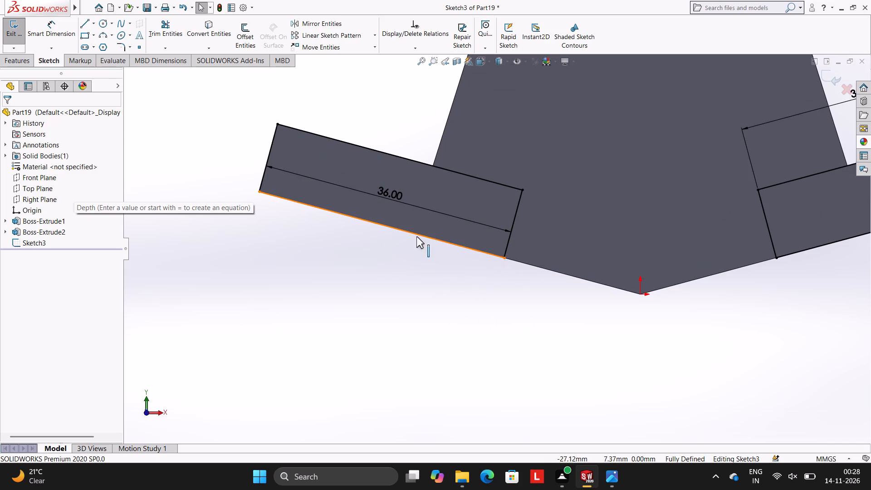
{"action": "key", "text": "Escape"}
{"action": "left_click", "coordinate": [411, 233]}
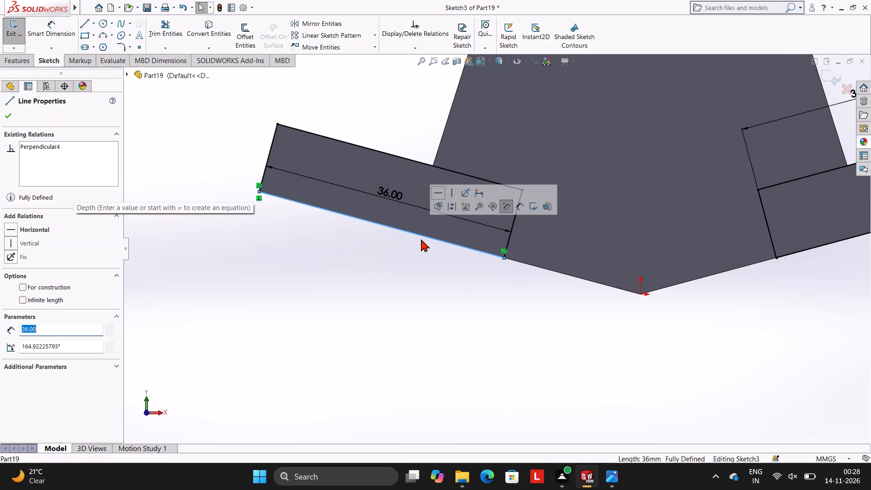
{"action": "key", "text": "Escape"}
{"action": "key", "text": "Escape"}
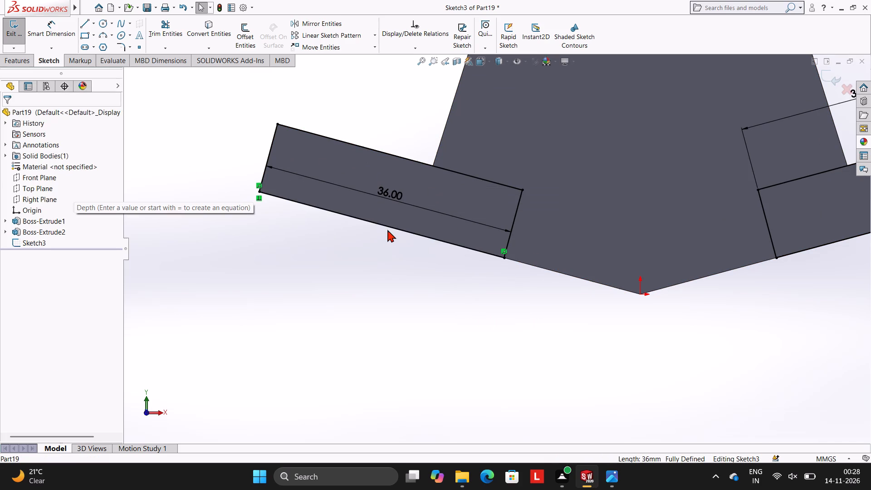
{"action": "left_click", "coordinate": [385, 226]}
{"action": "key", "text": "Delete"}
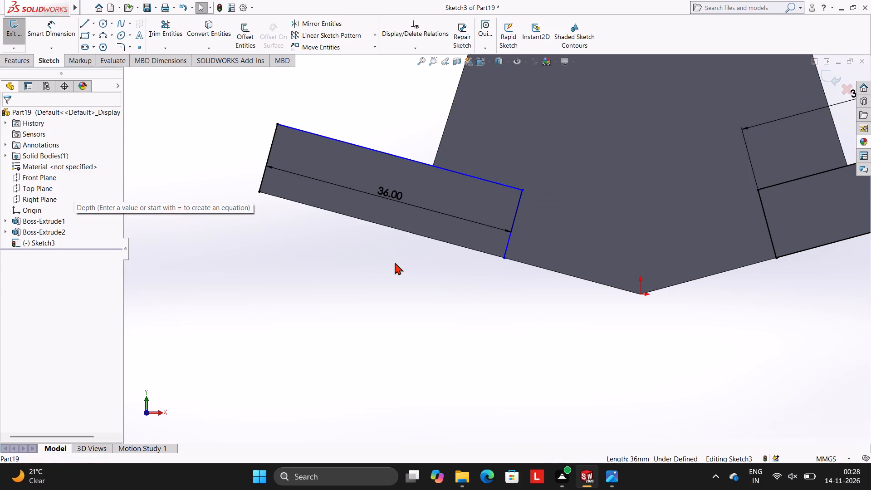
{"action": "scroll", "coordinate": [698, 308], "scroll_direction": "up", "scroll_amount": 2}
{"action": "scroll", "coordinate": [695, 307], "scroll_direction": "down", "scroll_amount": 1}
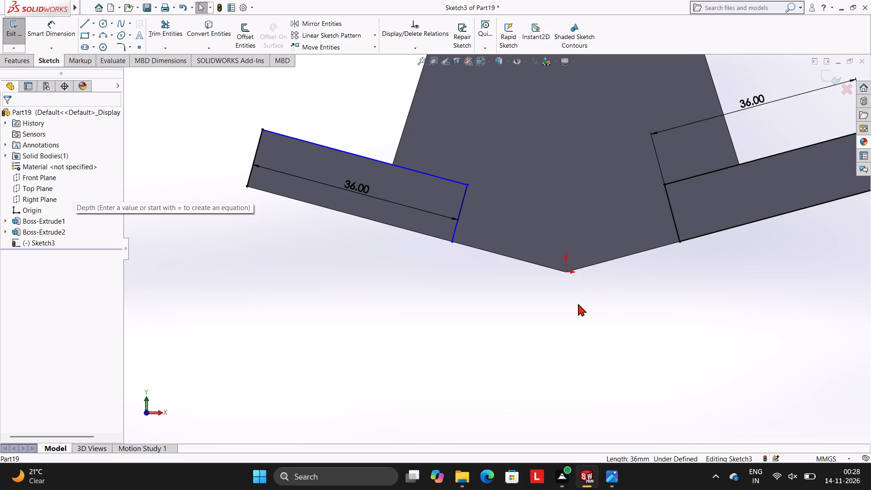
{"action": "scroll", "coordinate": [498, 265], "scroll_direction": "up", "scroll_amount": 2}
{"action": "scroll", "coordinate": [497, 265], "scroll_direction": "down", "scroll_amount": 1}
{"action": "left_click", "coordinate": [467, 203]}
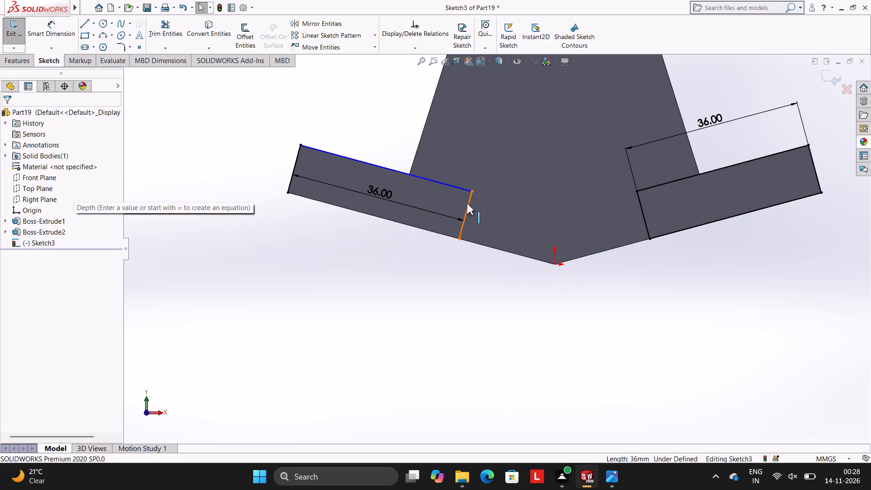
{"action": "key", "text": "Delete"}
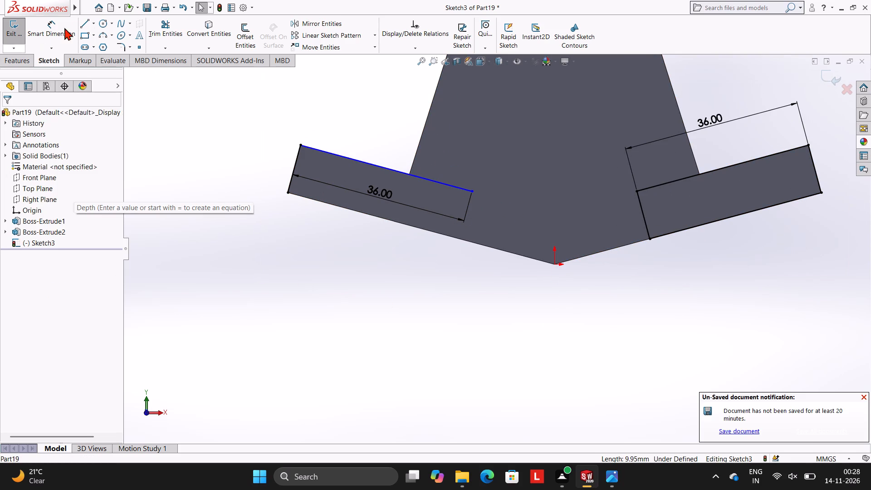
Sketch a line about 12.75 mm long from the left-side rectangle's upper inner corner, perpendicular to its upper line and past the plate's lower edge.
{"action": "left_click", "coordinate": [87, 21]}
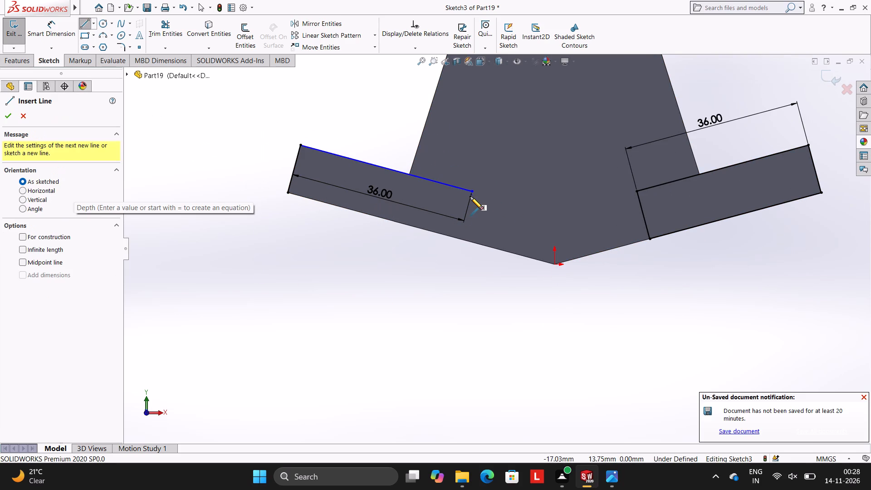
{"action": "left_click", "coordinate": [472, 191]}
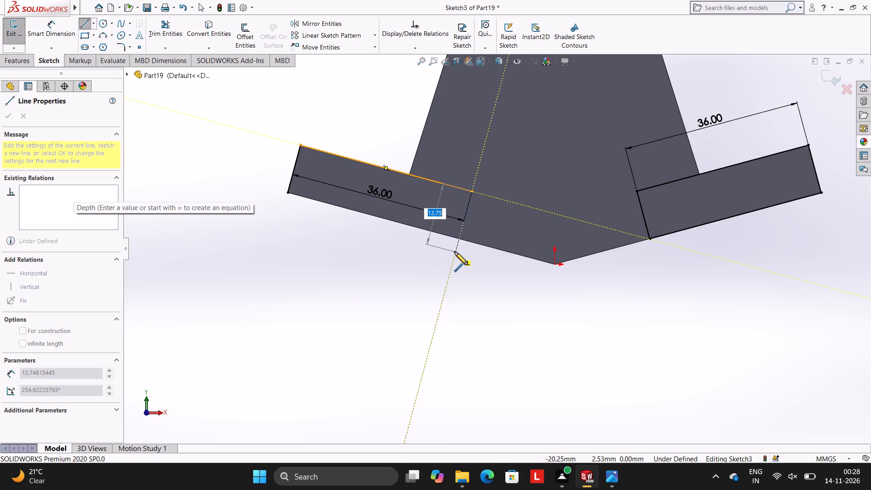
{"action": "left_click", "coordinate": [454, 252]}
{"action": "middle_click_drag", "start_coordinate": [577, 248], "coordinate": [576, 181]}
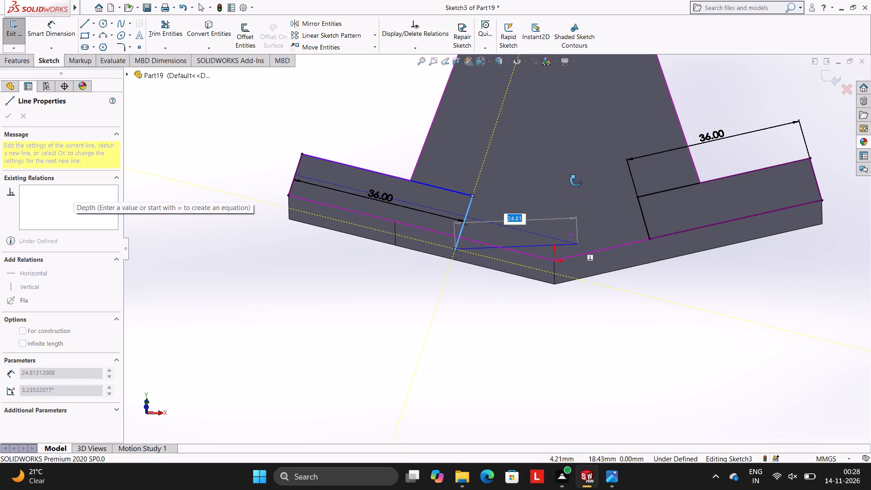
{"action": "middle_click_drag", "start_coordinate": [576, 181], "coordinate": [576, 180]}
{"action": "key", "text": "Escape"}
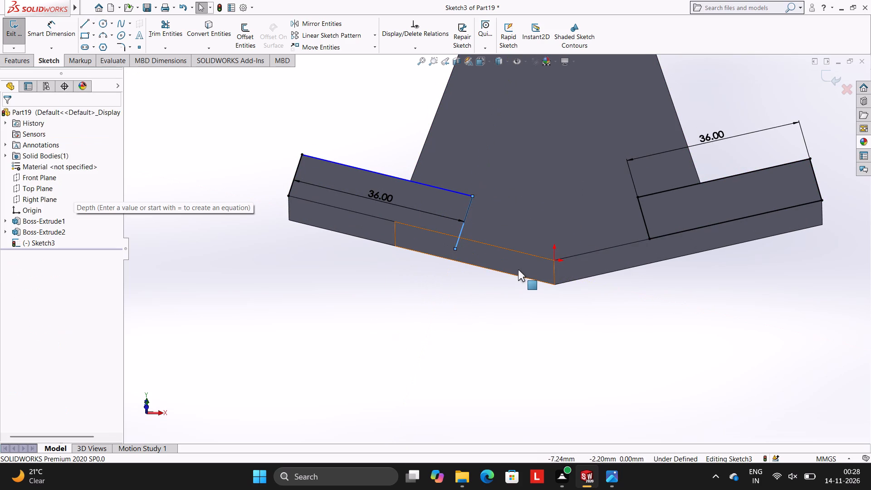
{"action": "key", "text": "ctrl+8"}
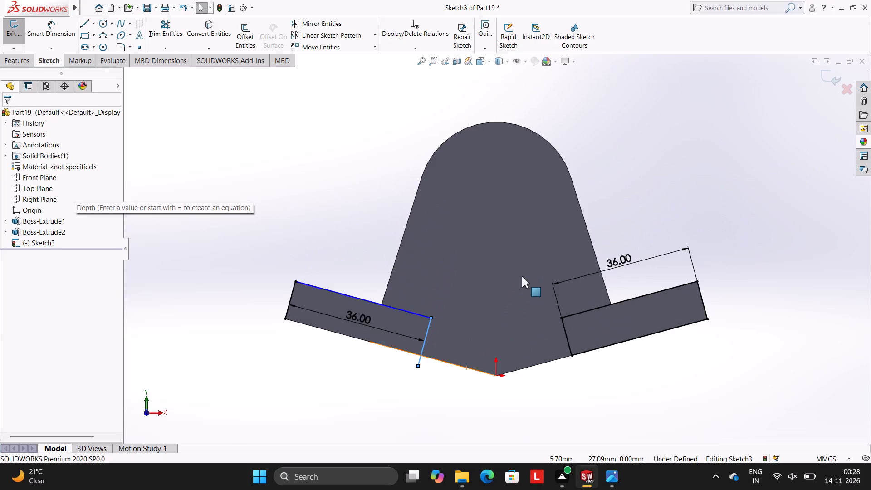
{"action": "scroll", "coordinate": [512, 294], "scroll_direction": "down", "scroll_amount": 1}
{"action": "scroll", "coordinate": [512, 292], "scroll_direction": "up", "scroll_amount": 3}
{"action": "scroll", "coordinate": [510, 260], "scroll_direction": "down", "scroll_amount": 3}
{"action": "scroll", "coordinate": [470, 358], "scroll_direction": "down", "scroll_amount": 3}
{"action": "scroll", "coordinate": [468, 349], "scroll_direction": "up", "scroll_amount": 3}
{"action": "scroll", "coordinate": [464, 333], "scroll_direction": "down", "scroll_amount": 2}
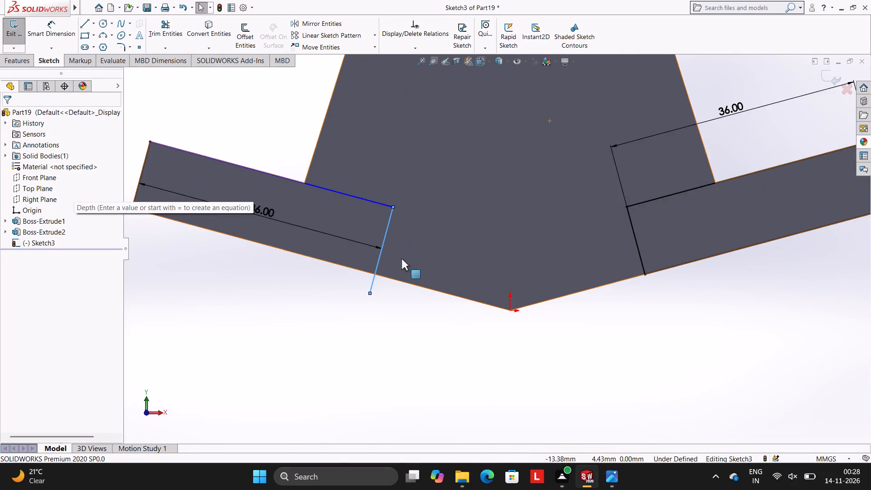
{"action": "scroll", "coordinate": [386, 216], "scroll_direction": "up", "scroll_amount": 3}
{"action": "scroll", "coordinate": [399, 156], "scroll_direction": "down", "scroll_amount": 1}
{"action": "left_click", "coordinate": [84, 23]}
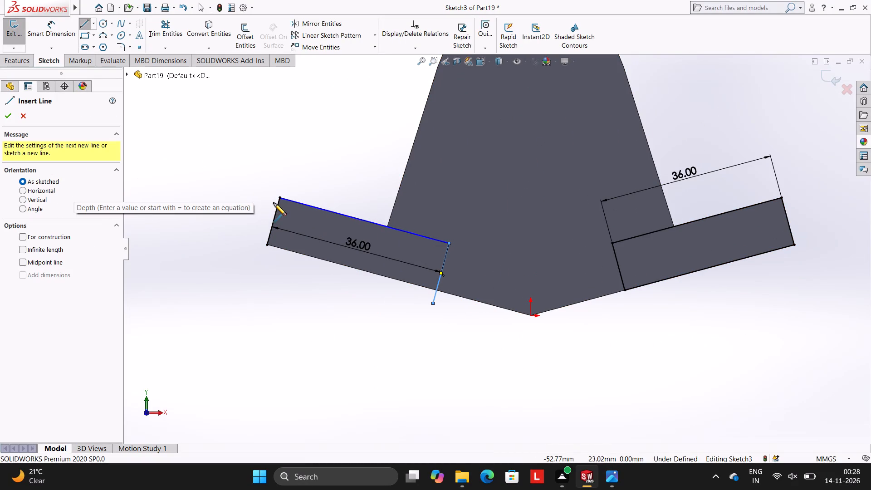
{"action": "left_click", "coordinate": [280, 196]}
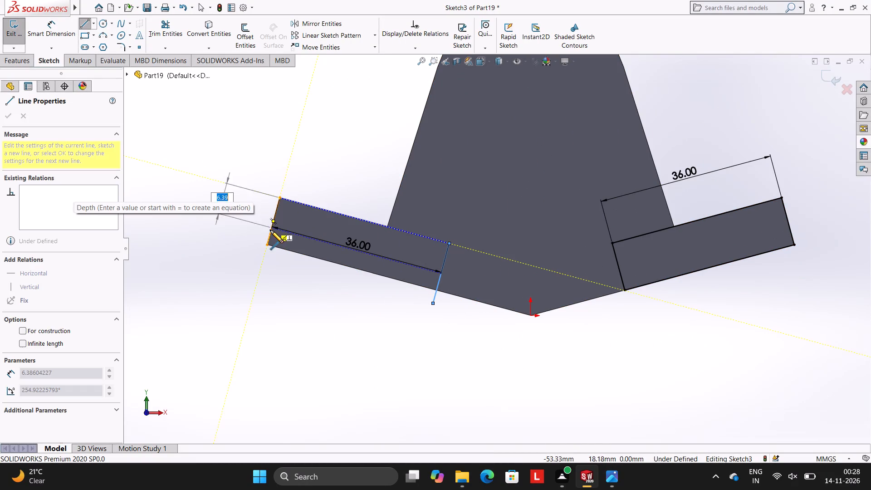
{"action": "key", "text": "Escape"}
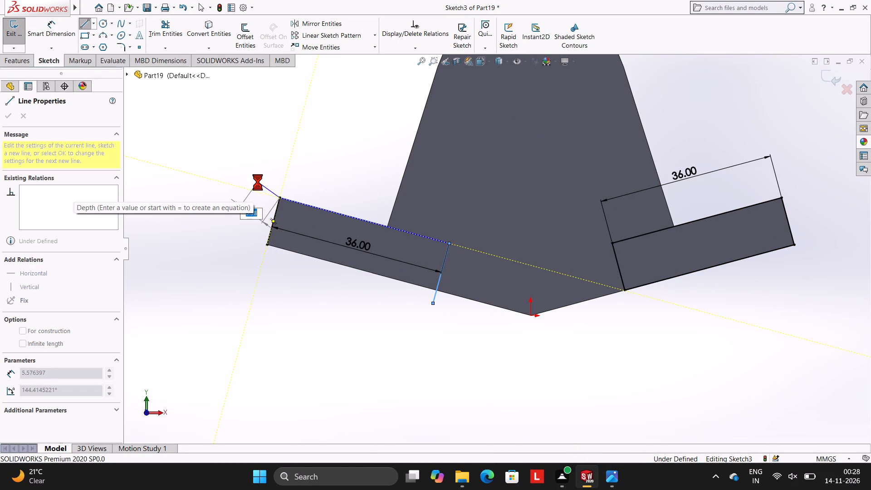
Sketch a line about 37 mm long from the left-side rectangle's lower outer corner along the plate's lower edge, just past the inner line.
{"action": "left_click", "coordinate": [84, 21]}
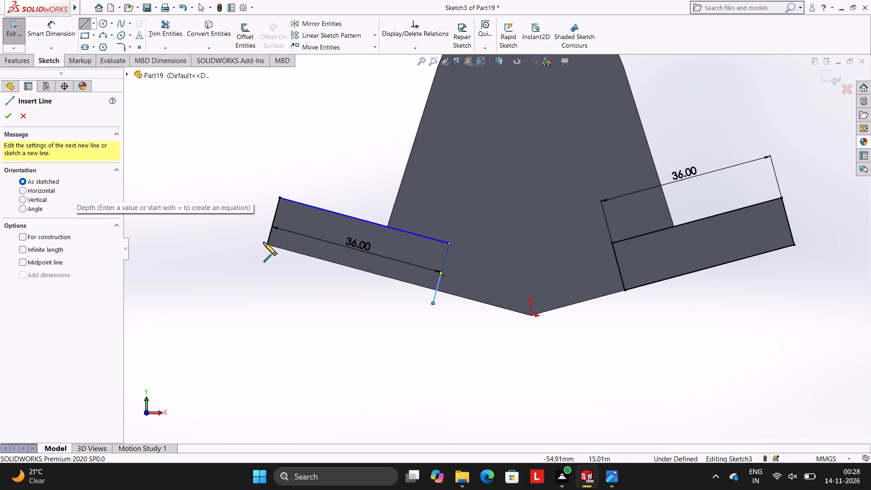
{"action": "left_click", "coordinate": [266, 245]}
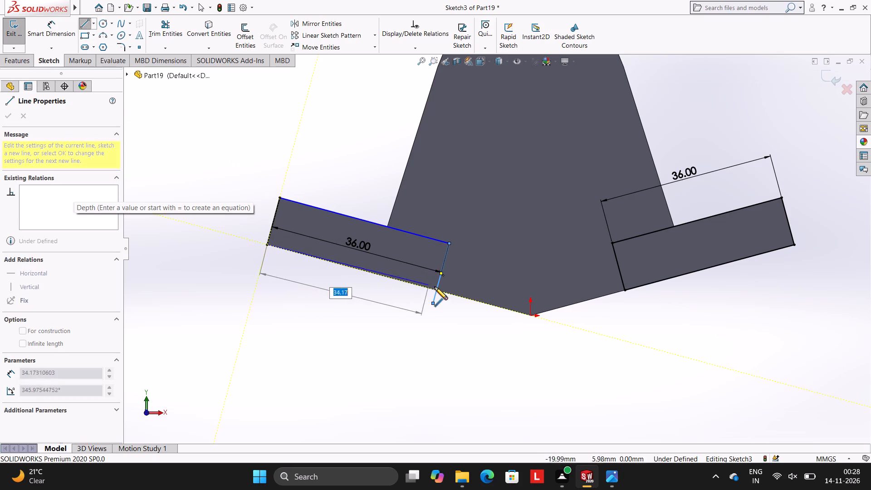
{"action": "left_click", "coordinate": [442, 291]}
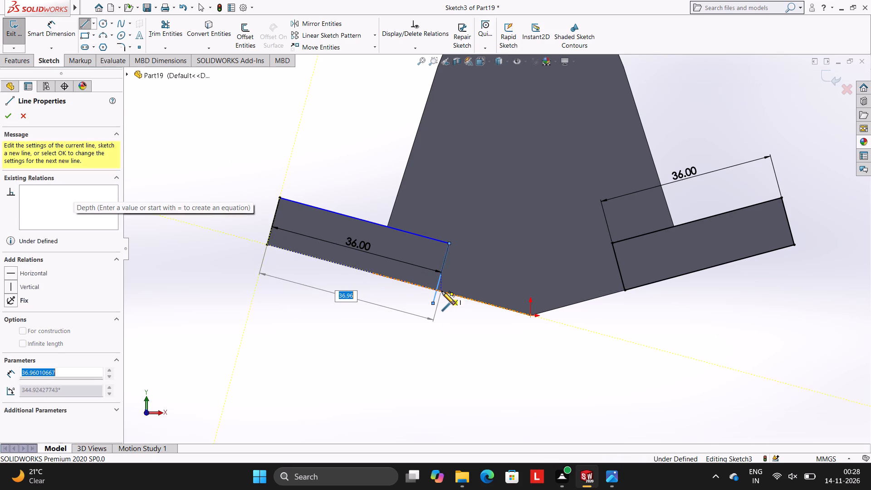
{"action": "key", "text": "Escape"}
{"action": "key", "text": "Escape"}
Trim to closest the overhanging ends of both new lines at the left-side rectangle's lower inner corner.
{"action": "left_click", "coordinate": [177, 29]}
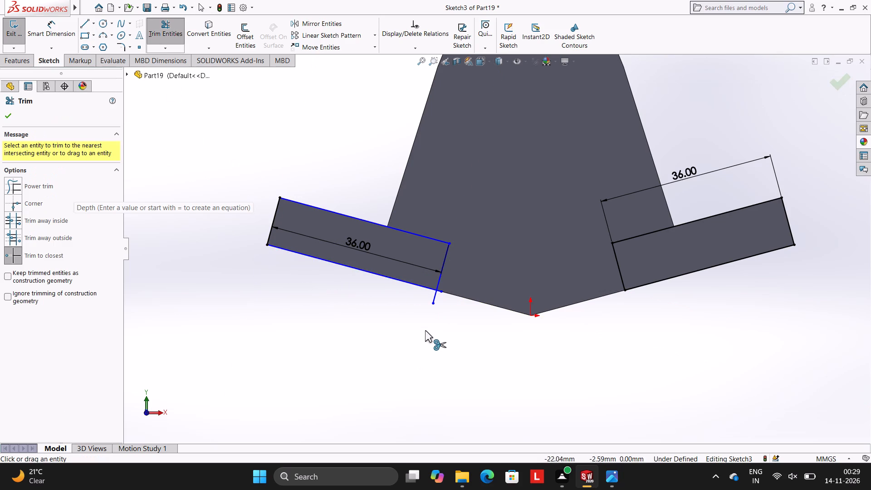
{"action": "scroll", "coordinate": [428, 334], "scroll_direction": "down", "scroll_amount": 3}
{"action": "left_click", "coordinate": [450, 264]}
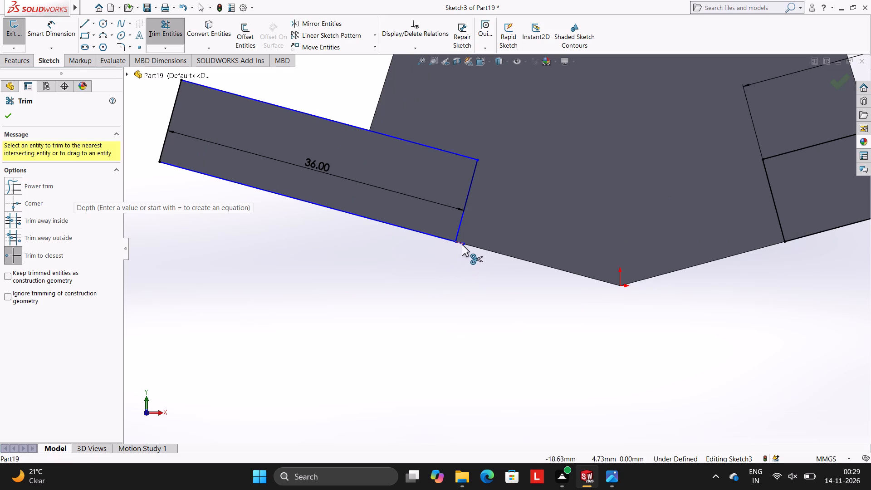
{"action": "left_click", "coordinate": [462, 245]}
{"action": "key", "text": "Escape"}
{"action": "key", "text": "Escape"}
{"action": "key", "text": "Escape"}
{"action": "key", "text": "Escape"}
{"action": "scroll", "coordinate": [565, 269], "scroll_direction": "up", "scroll_amount": 4}
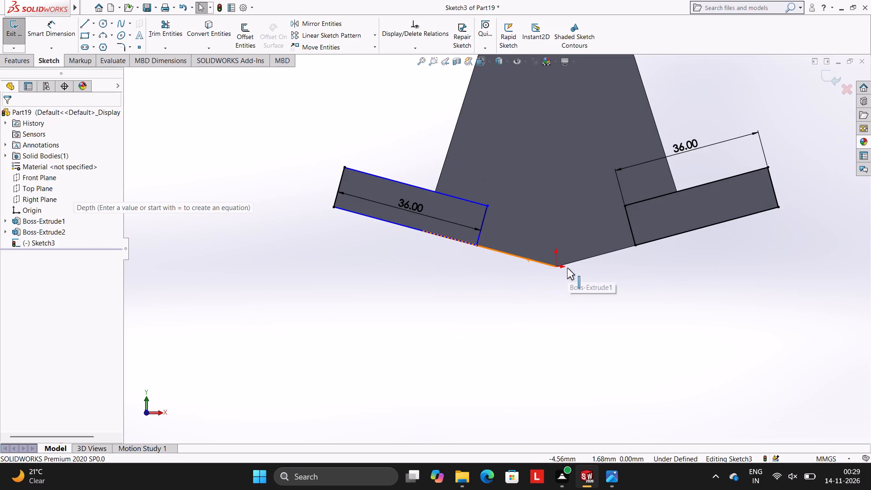
Dimension the vertical height of the left-side rectangle's inner short line, keeping its drawn value.
{"action": "key", "text": "Escape"}
{"action": "left_click", "coordinate": [68, 35]}
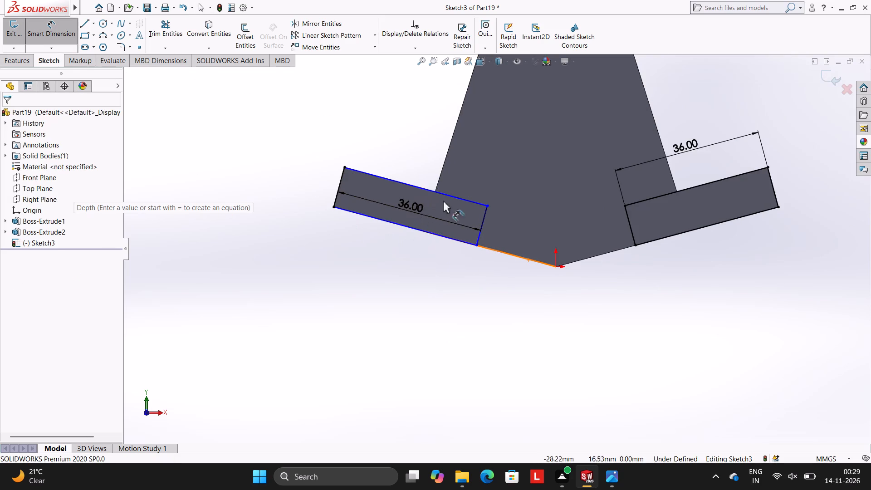
{"action": "left_click", "coordinate": [482, 219]}
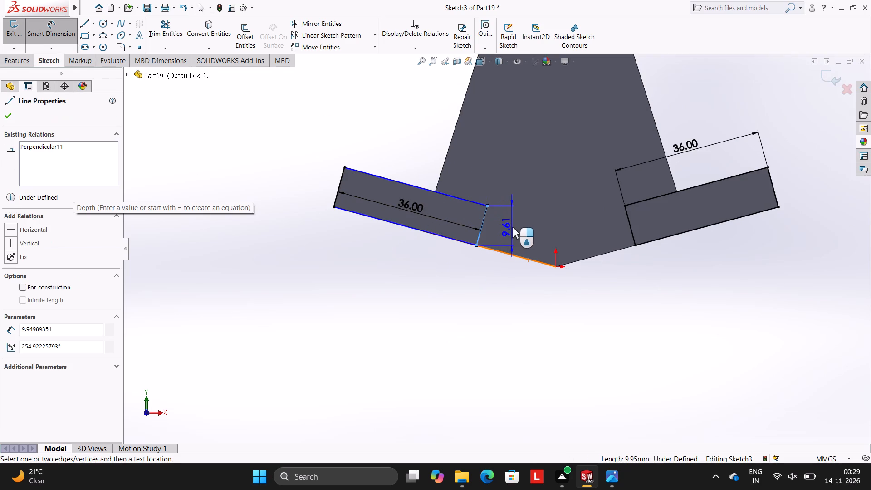
{"action": "left_click", "coordinate": [524, 222]}
{"action": "left_click", "coordinate": [484, 204]}
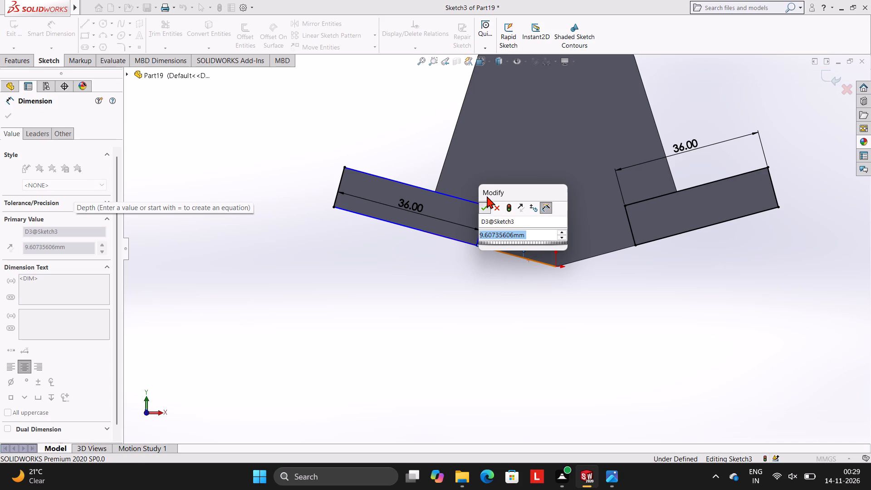
{"action": "left_click", "coordinate": [497, 151]}
Dimension the horizontal span of the left-side rectangle's upper long line, keeping its drawn value.
{"action": "left_click", "coordinate": [436, 191]}
{"action": "key", "text": "Escape"}
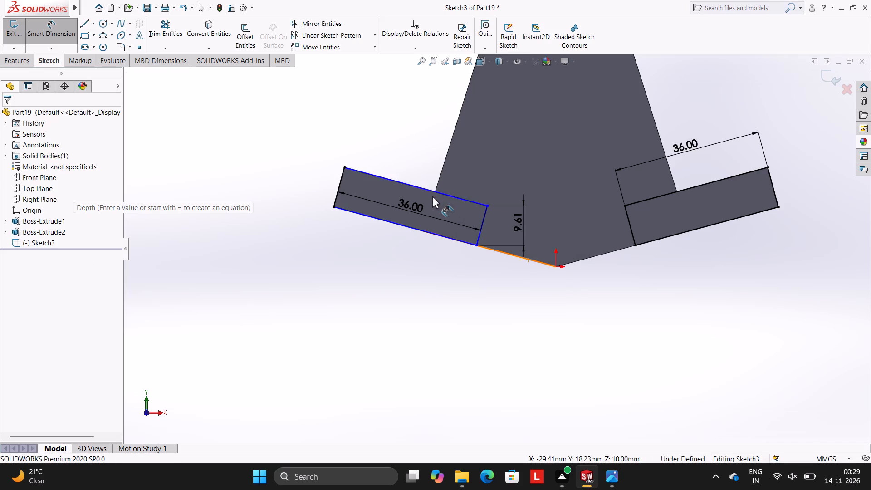
{"action": "left_click", "coordinate": [423, 188]}
{"action": "left_click", "coordinate": [426, 128]}
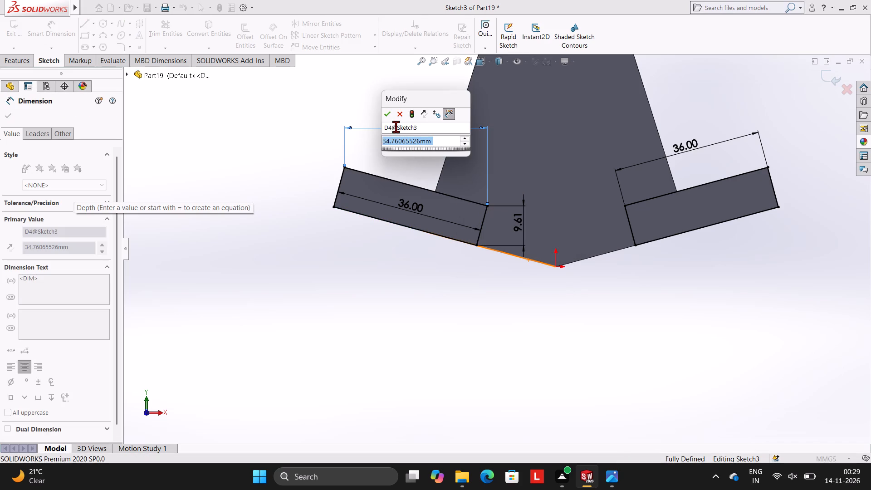
{"action": "left_click", "coordinate": [387, 115]}
{"action": "left_click", "coordinate": [340, 112]}
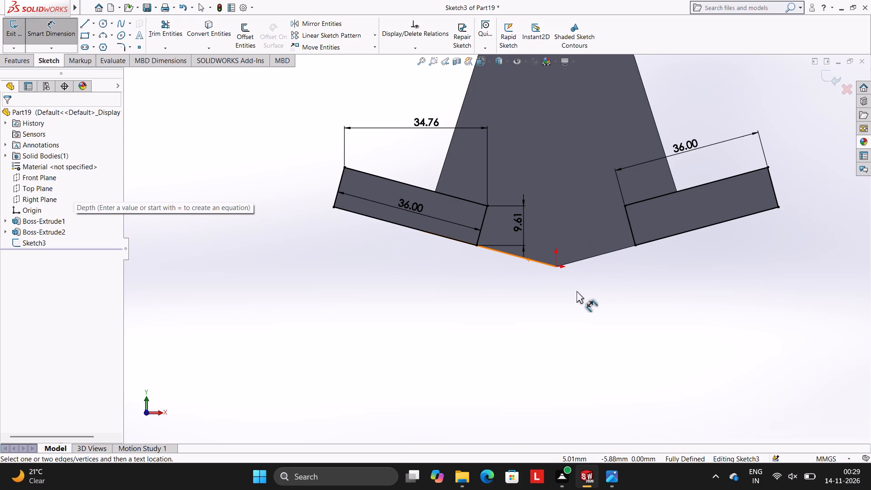
Extrude both arm rectangles as a 22 mm blind boss from the front face, merged with the plate.
{"action": "left_click", "coordinate": [15, 63]}
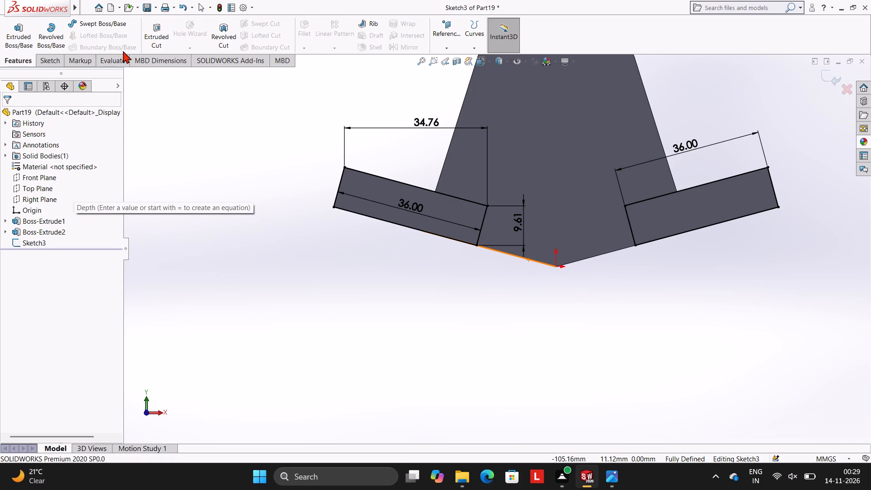
{"action": "left_click", "coordinate": [15, 35]}
{"action": "middle_click_drag", "start_coordinate": [699, 294], "coordinate": [697, 188]}
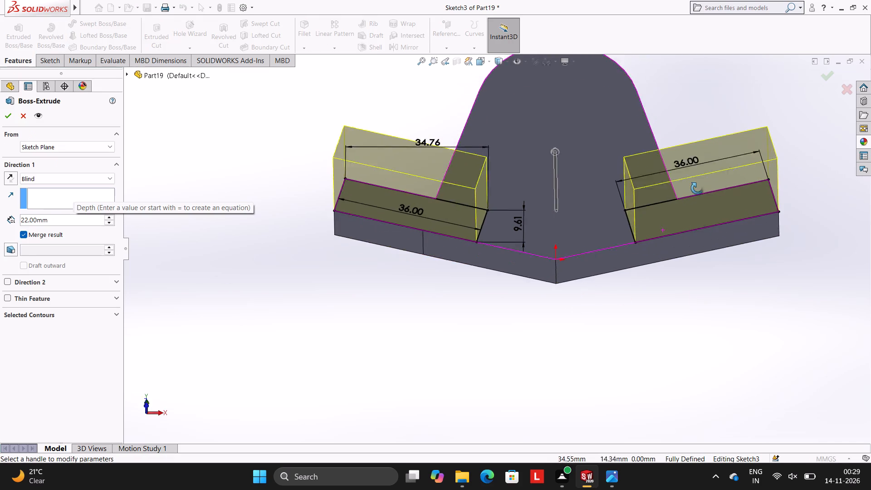
{"action": "middle_click_drag", "start_coordinate": [697, 188], "coordinate": [695, 178]}
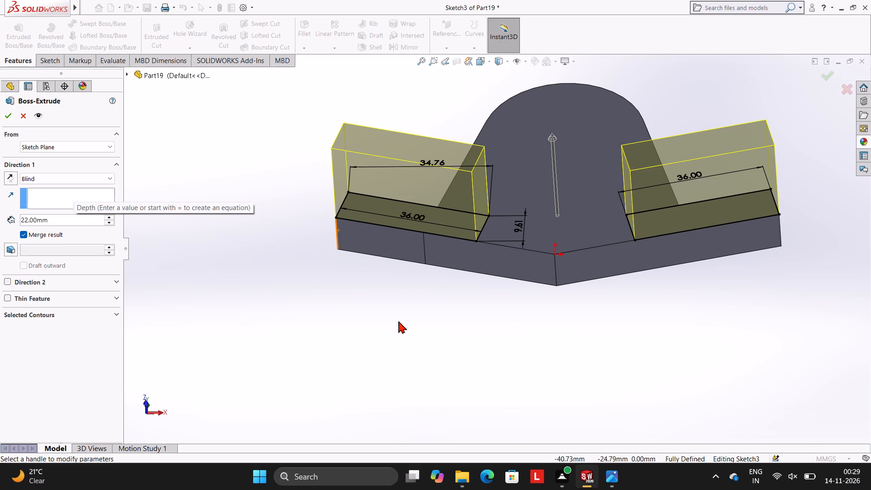
{"action": "left_click", "coordinate": [9, 117]}
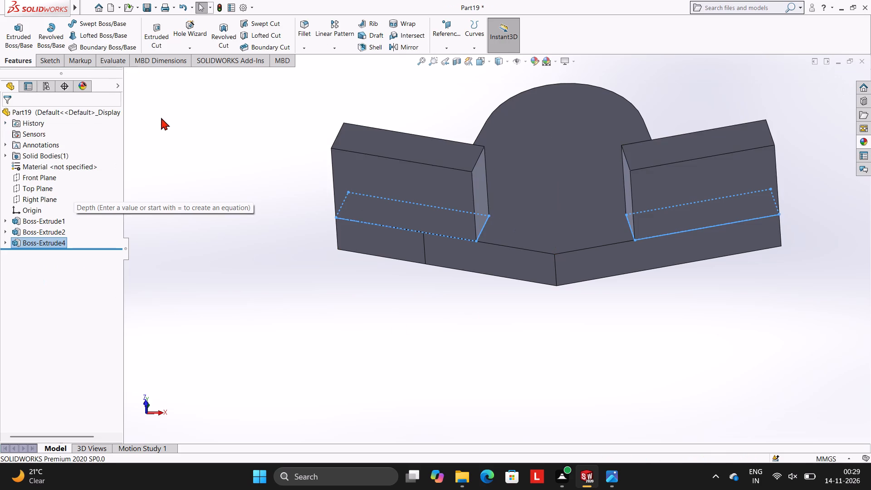
{"action": "left_click", "coordinate": [161, 117]}
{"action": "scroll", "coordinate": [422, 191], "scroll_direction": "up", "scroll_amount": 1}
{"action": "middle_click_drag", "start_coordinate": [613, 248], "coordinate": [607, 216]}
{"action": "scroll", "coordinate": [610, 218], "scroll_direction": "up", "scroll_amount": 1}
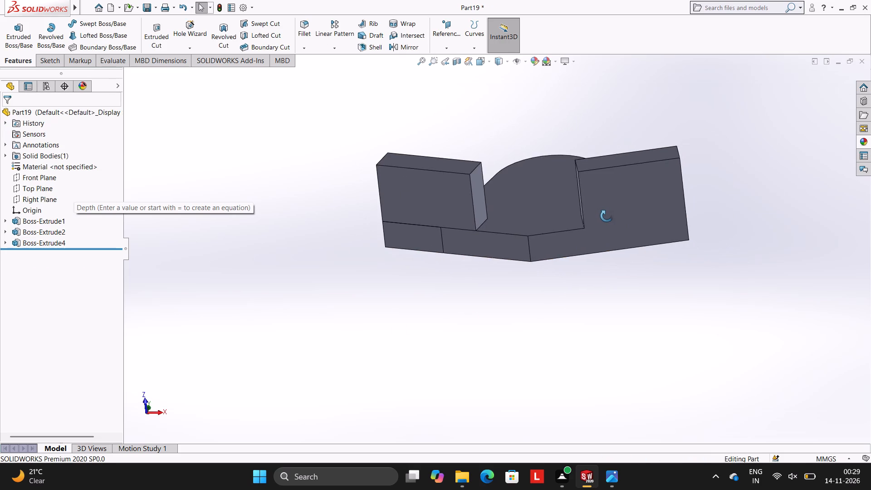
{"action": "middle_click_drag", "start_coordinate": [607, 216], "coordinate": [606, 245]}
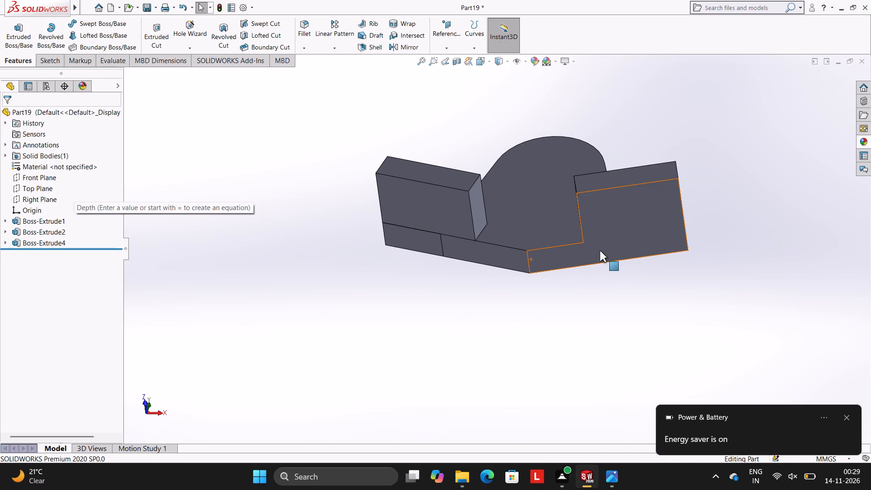
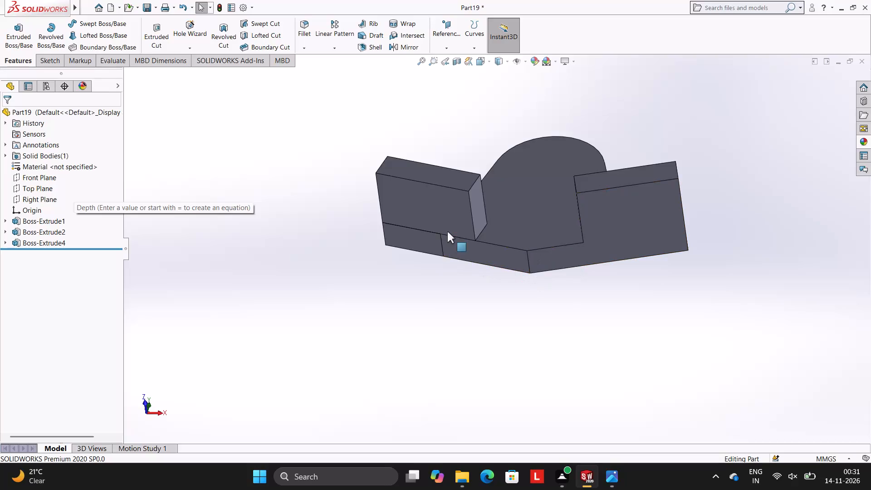
Sketch a 36 mm circle on the left block's outer face, centred on its top edge's midpoint and reaching the corner.
{"action": "left_click", "coordinate": [437, 208]}
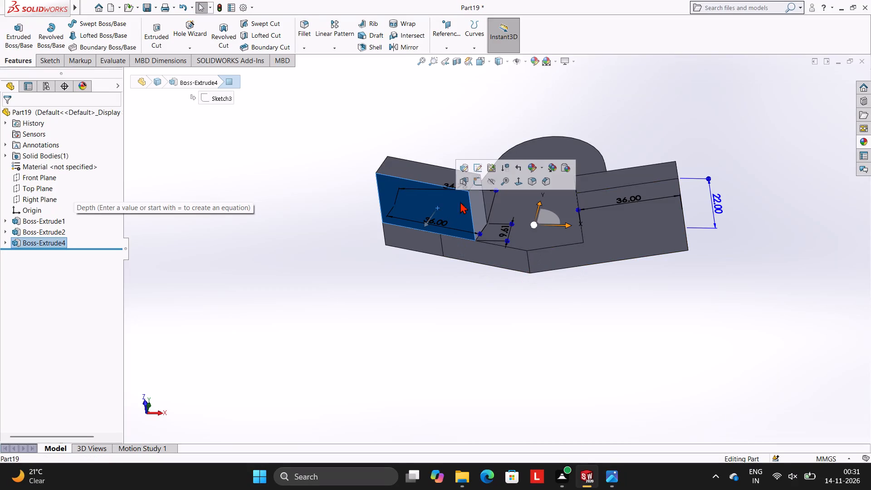
{"action": "left_click", "coordinate": [479, 181]}
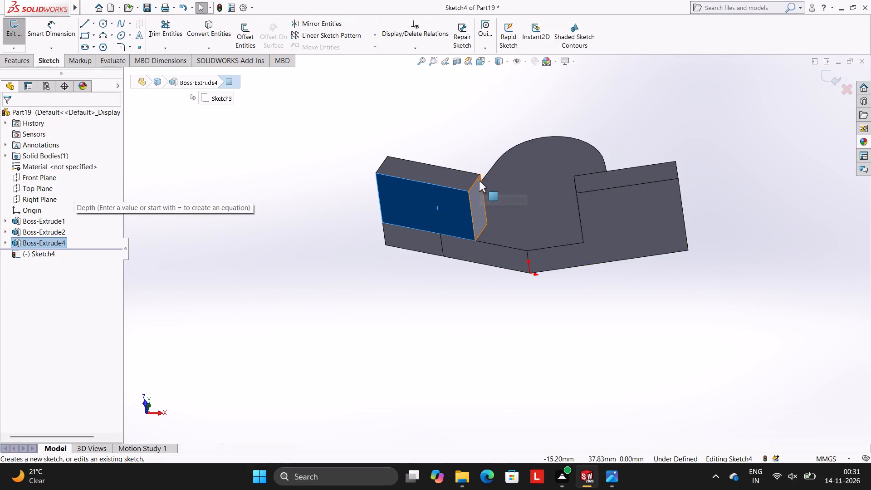
{"action": "key", "text": "ctrl+8"}
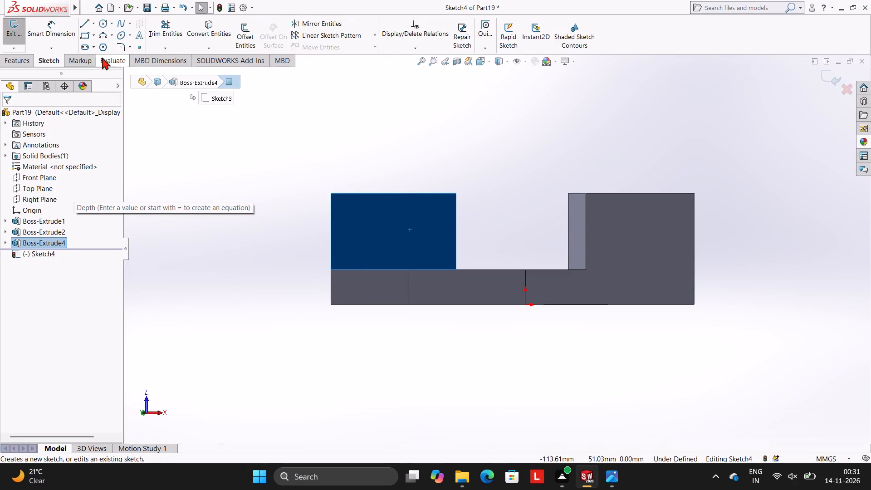
{"action": "left_click", "coordinate": [104, 23]}
{"action": "left_click", "coordinate": [32, 195]}
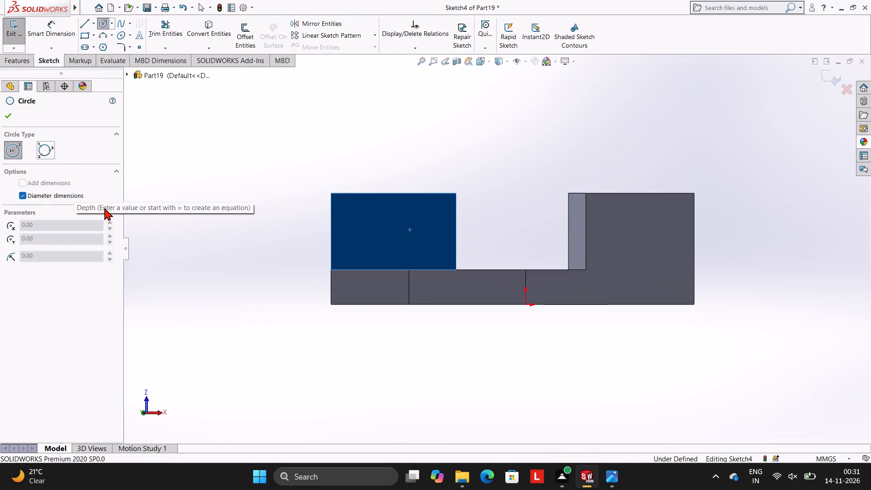
{"action": "key", "text": "Escape"}
{"action": "key", "text": "Escape"}
{"action": "left_click", "coordinate": [100, 19]}
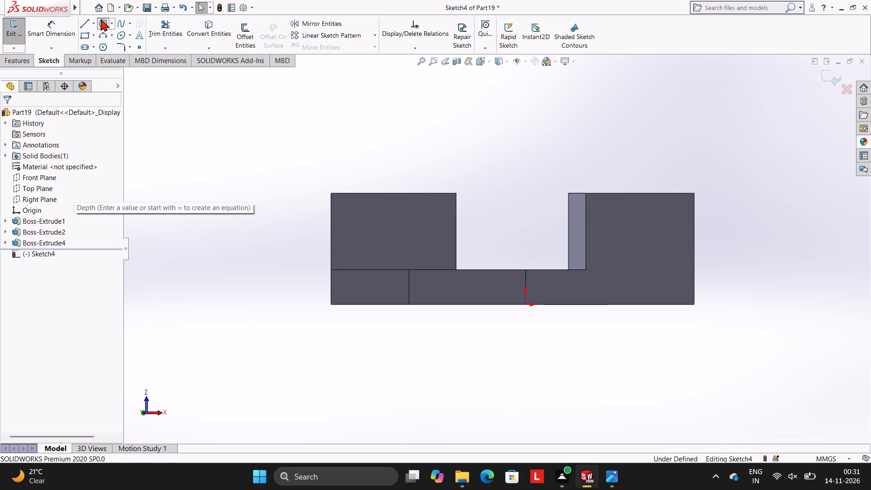
{"action": "left_click", "coordinate": [393, 194]}
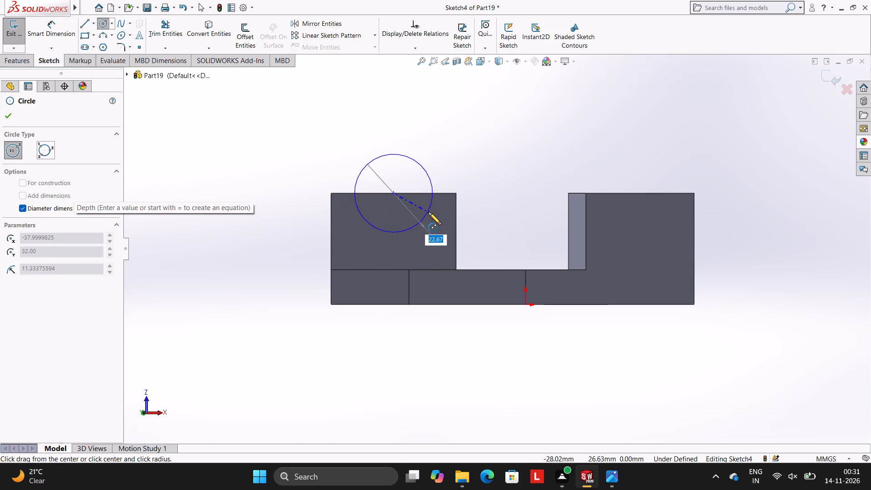
{"action": "left_click", "coordinate": [456, 194]}
{"action": "key", "text": "Escape"}
{"action": "key", "text": "Escape"}
{"action": "key", "text": "Escape"}
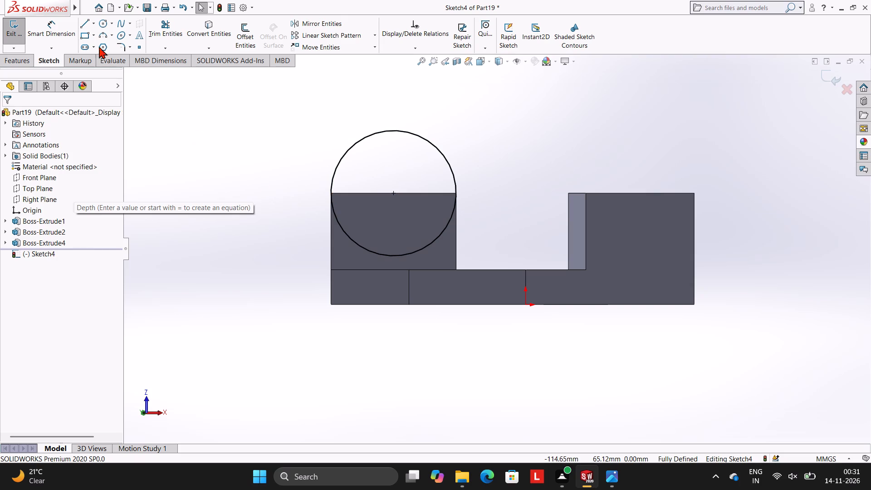
{"action": "left_click", "coordinate": [100, 20]}
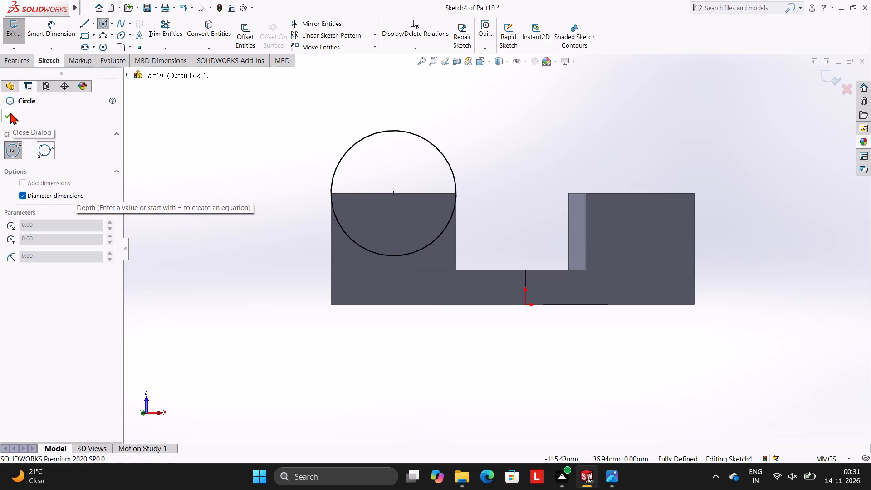
Extrude the circle as a 10 mm blind boss, reversed to run back over the left block and merged with it.
{"action": "left_click", "coordinate": [26, 65]}
{"action": "left_click", "coordinate": [26, 39]}
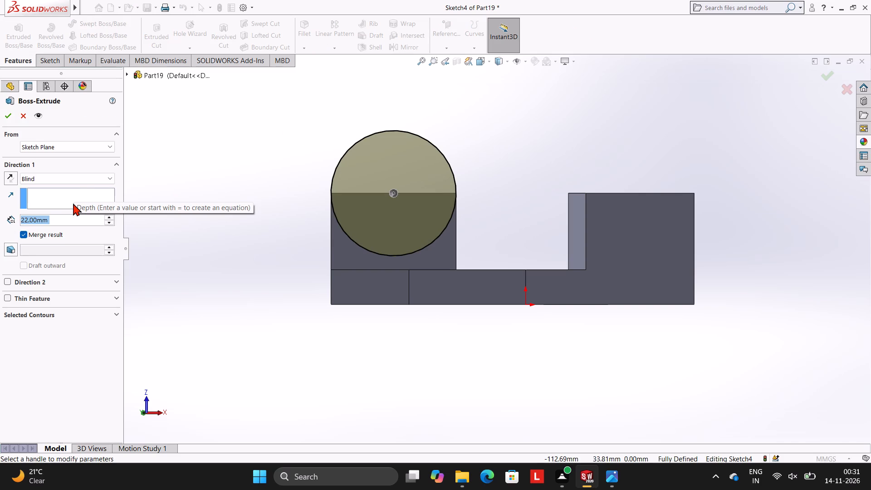
{"action": "type", "text": "10"}
{"action": "key", "text": "Return"}
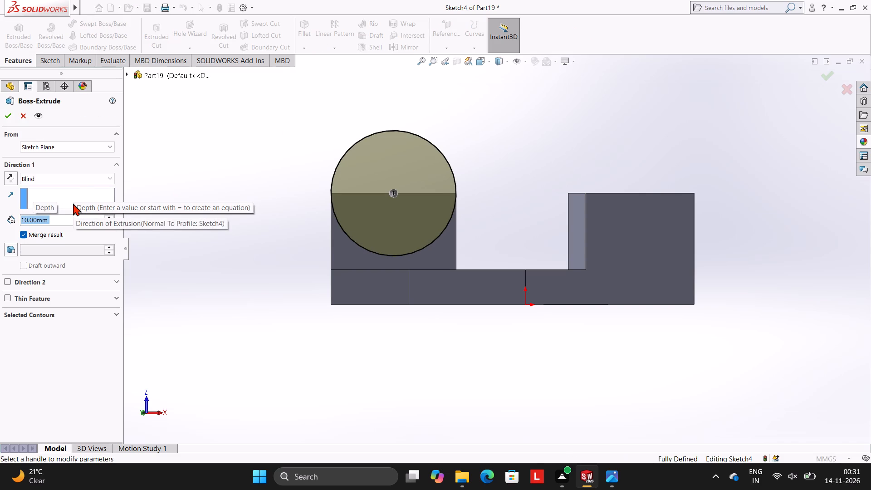
{"action": "scroll", "coordinate": [261, 180], "scroll_direction": "up", "scroll_amount": 2}
{"action": "middle_click_drag", "start_coordinate": [262, 179], "coordinate": [318, 201]}
{"action": "left_click", "coordinate": [12, 173]}
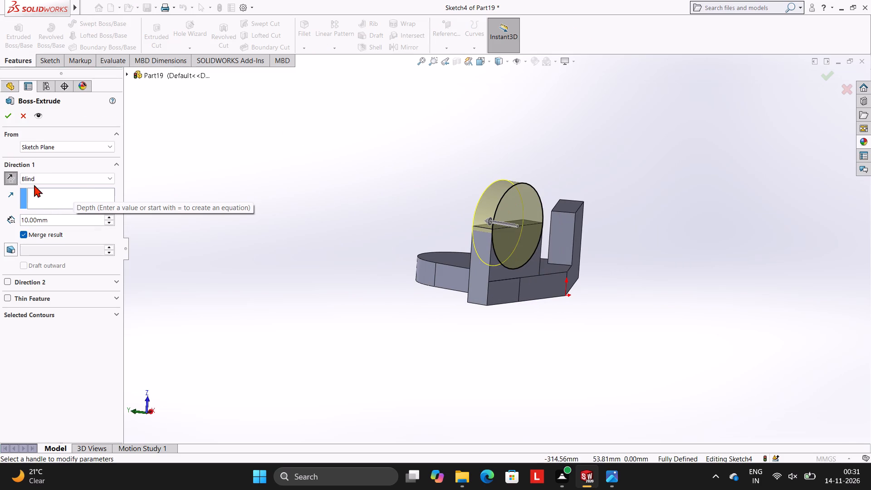
{"action": "left_click", "coordinate": [10, 117]}
{"action": "left_click", "coordinate": [210, 156]}
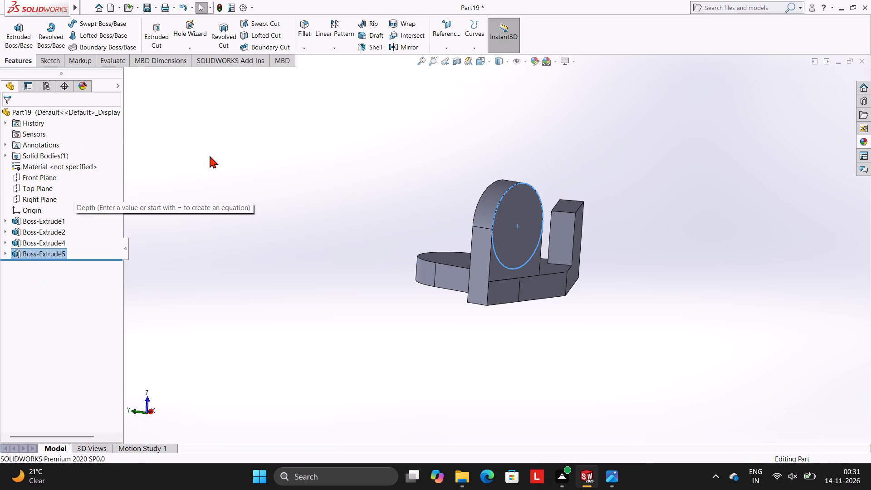
Sketch a 36 mm diameter circle on the right block's outer face, centred on the midpoint of its top edge.
{"action": "middle_click_drag", "start_coordinate": [551, 191], "coordinate": [473, 177]}
{"action": "middle_click_drag", "start_coordinate": [674, 249], "coordinate": [630, 233]}
{"action": "left_click", "coordinate": [514, 231]}
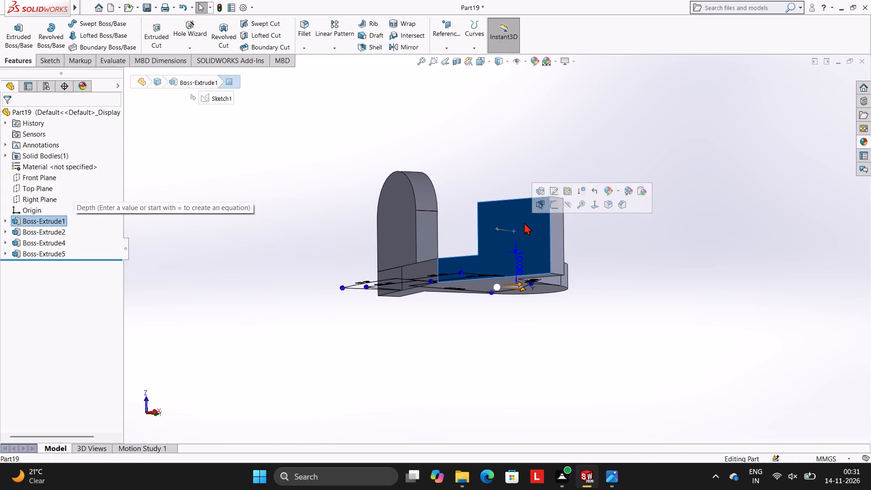
{"action": "left_click", "coordinate": [556, 207]}
{"action": "key", "text": "ctrl+8"}
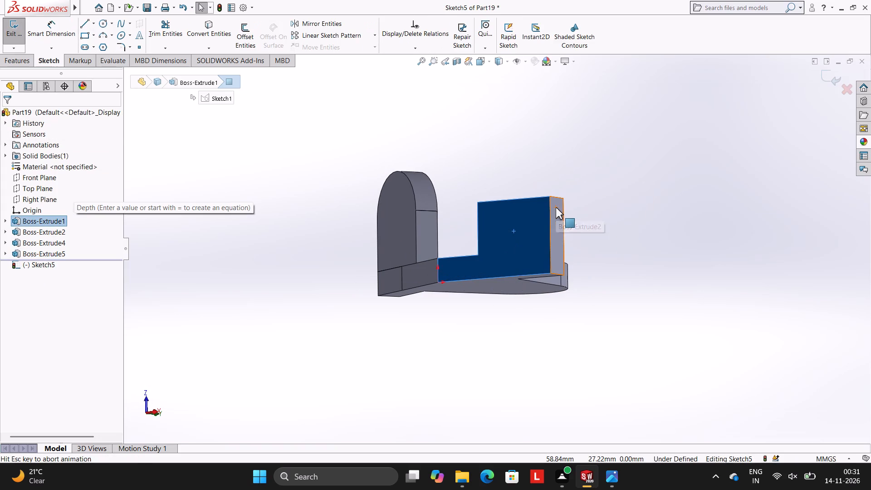
{"action": "scroll", "coordinate": [631, 240], "scroll_direction": "up", "scroll_amount": 2}
{"action": "scroll", "coordinate": [632, 240], "scroll_direction": "down", "scroll_amount": 2}
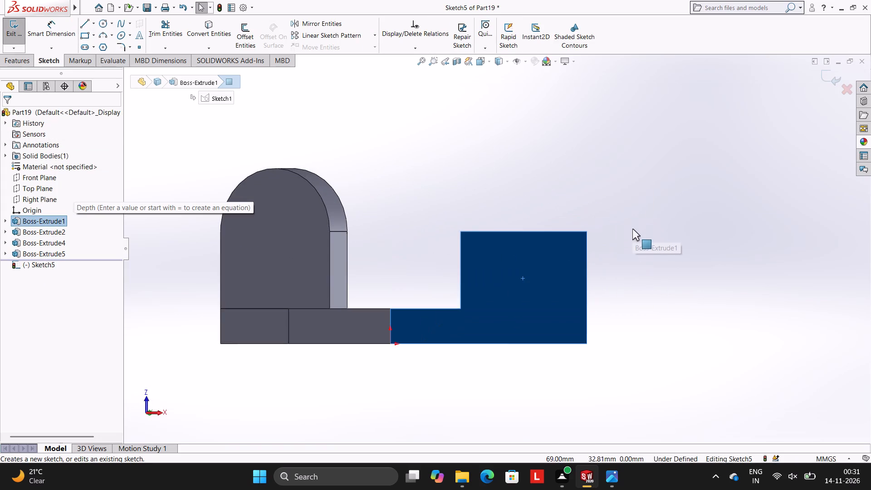
{"action": "scroll", "coordinate": [622, 261], "scroll_direction": "down", "scroll_amount": 2}
{"action": "left_click", "coordinate": [102, 24]}
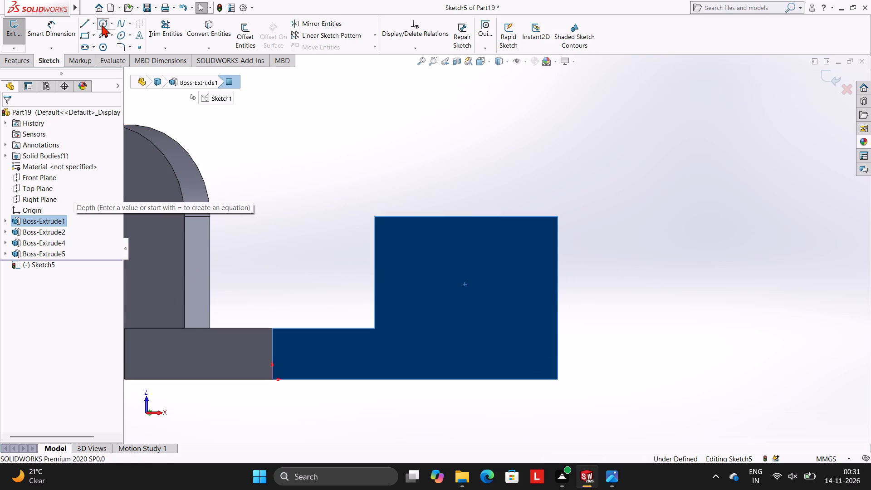
{"action": "left_click", "coordinate": [466, 216]}
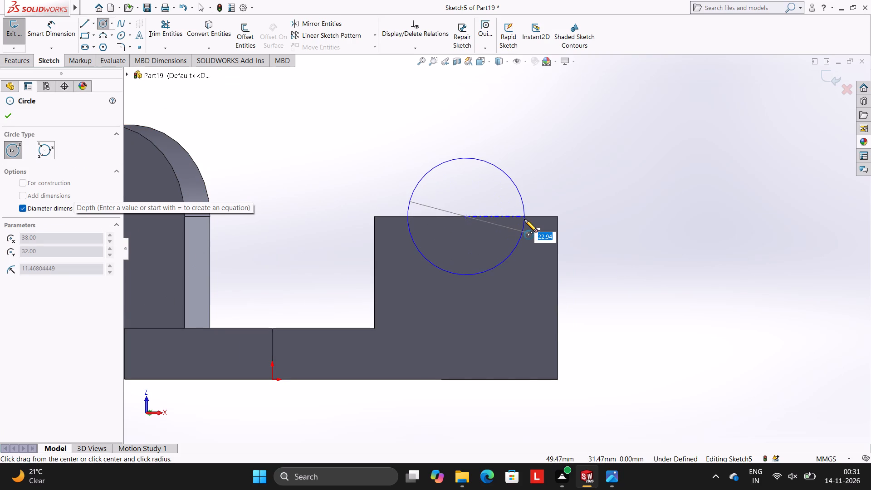
{"action": "type", "text": "36"}
{"action": "key", "text": "Return"}
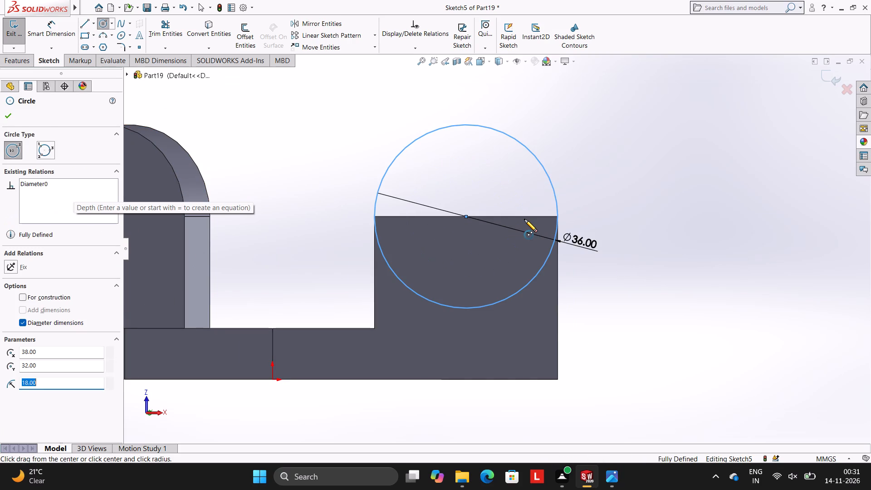
{"action": "key", "text": "Escape"}
{"action": "key", "text": "Escape"}
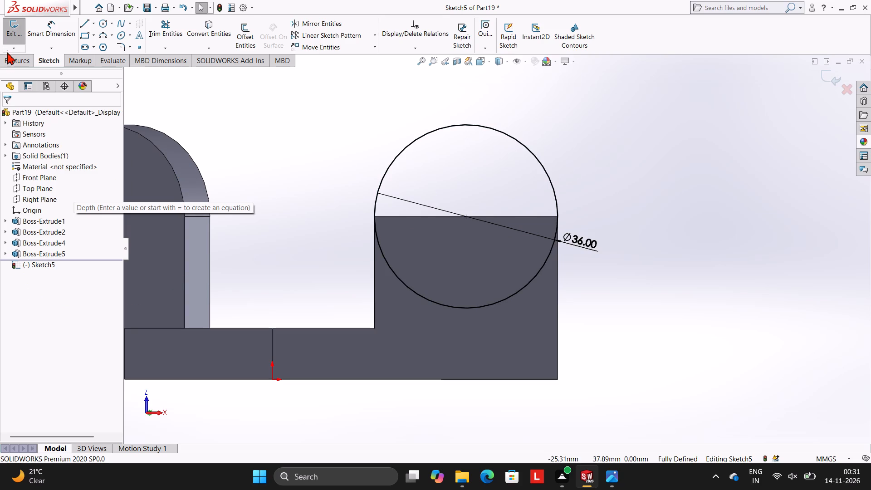
Extrude the right block's circle as a 10 mm blind boss, reversed to run back over the block and merged.
{"action": "left_click", "coordinate": [9, 59]}
{"action": "left_click", "coordinate": [21, 33]}
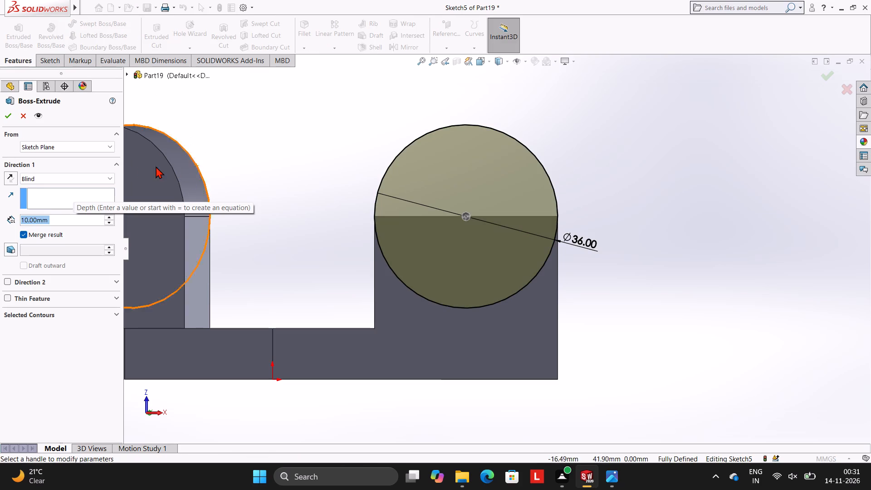
{"action": "scroll", "coordinate": [318, 152], "scroll_direction": "up", "scroll_amount": 2}
{"action": "middle_click_drag", "start_coordinate": [326, 147], "coordinate": [367, 149]}
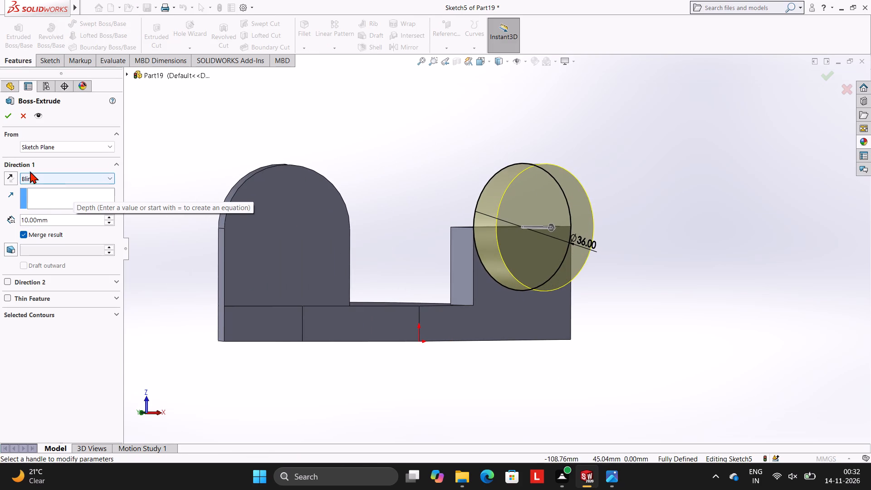
{"action": "left_click", "coordinate": [15, 172]}
{"action": "left_click", "coordinate": [5, 121]}
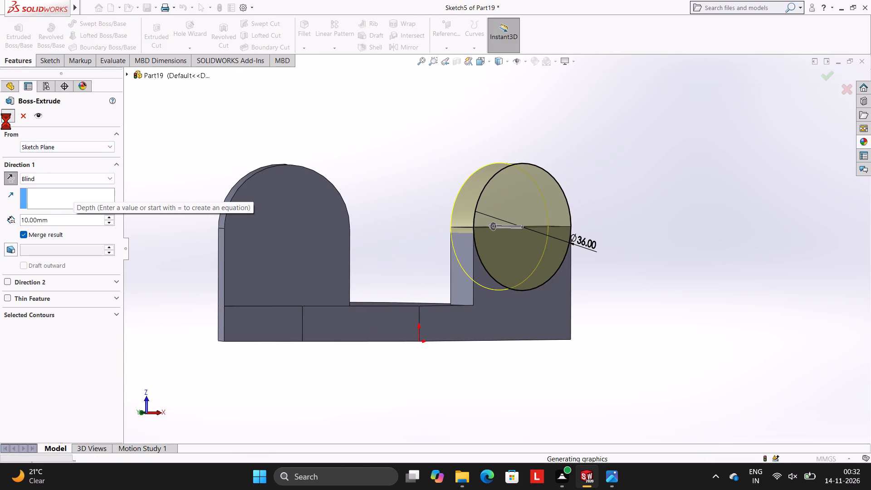
{"action": "left_click", "coordinate": [252, 142]}
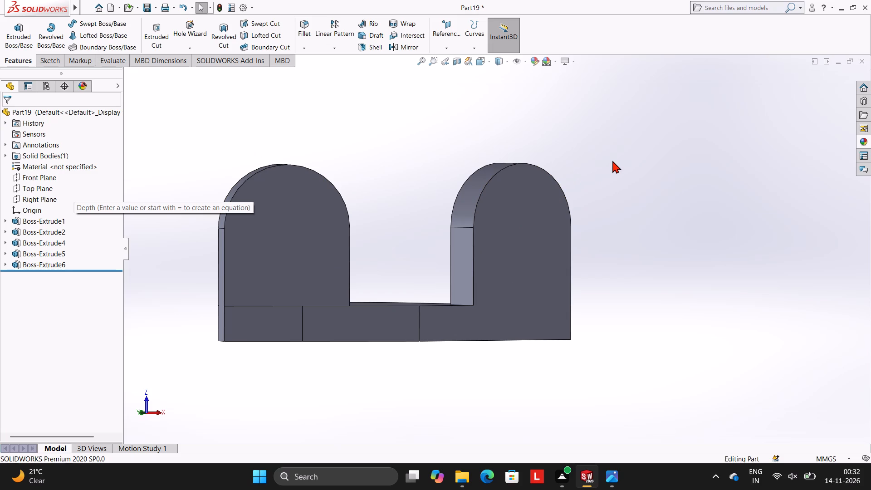
Sketch a 25 mm diameter circle on the right lug's outer face, concentric with its rounded top.
{"action": "middle_click_drag", "start_coordinate": [625, 175], "coordinate": [601, 207]}
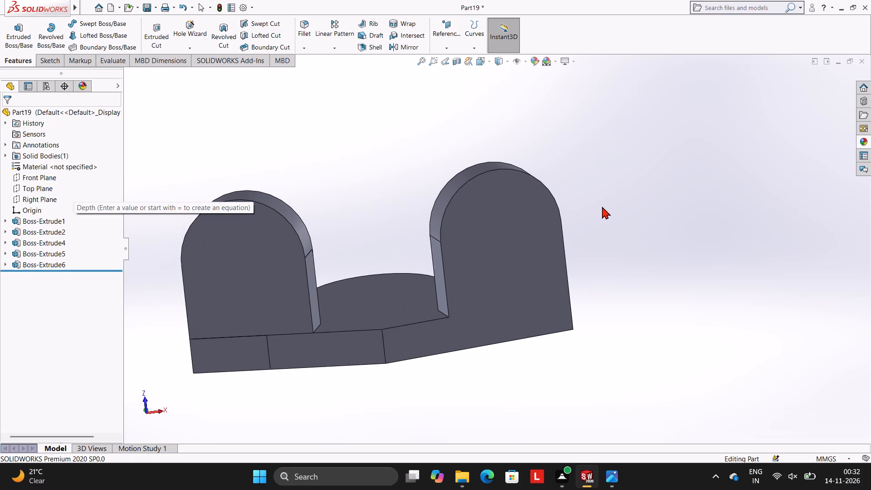
{"action": "middle_click_drag", "start_coordinate": [597, 210], "coordinate": [590, 185]}
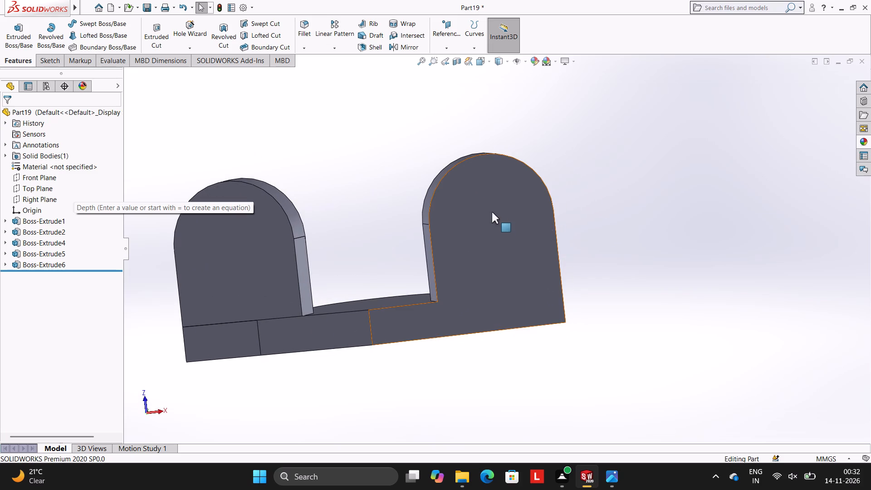
{"action": "left_click", "coordinate": [492, 212]}
{"action": "left_click", "coordinate": [530, 187]}
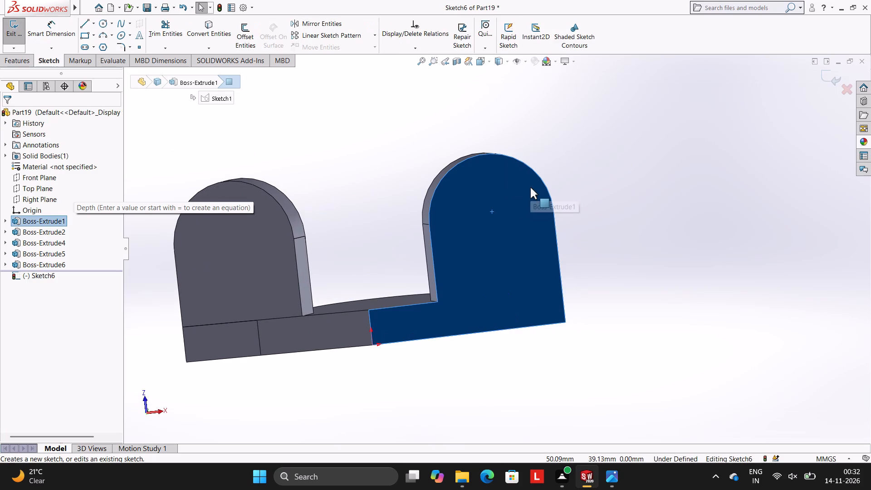
{"action": "key", "text": "ctrl+8"}
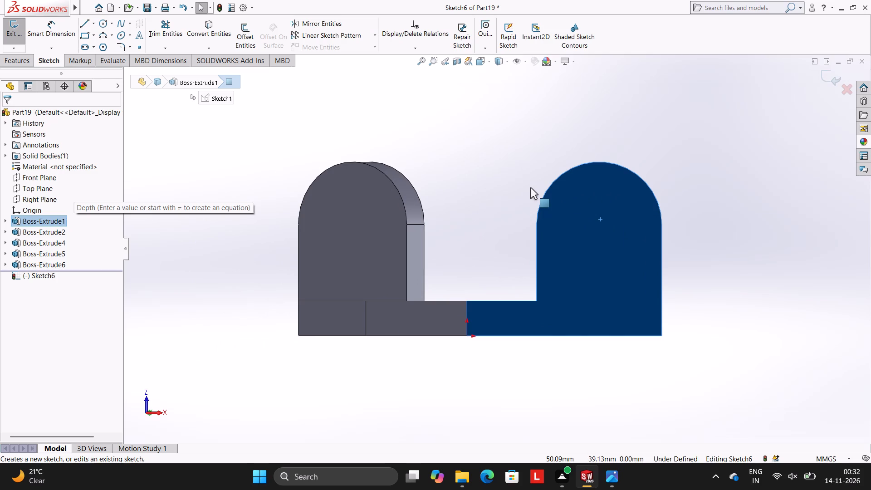
{"action": "scroll", "coordinate": [551, 228], "scroll_direction": "up", "scroll_amount": 2}
{"action": "scroll", "coordinate": [556, 226], "scroll_direction": "down", "scroll_amount": 2}
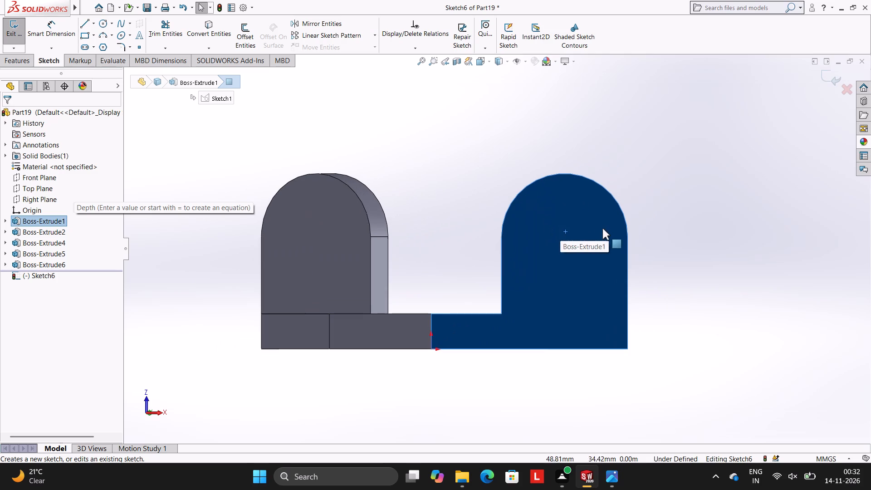
{"action": "key", "text": "Escape"}
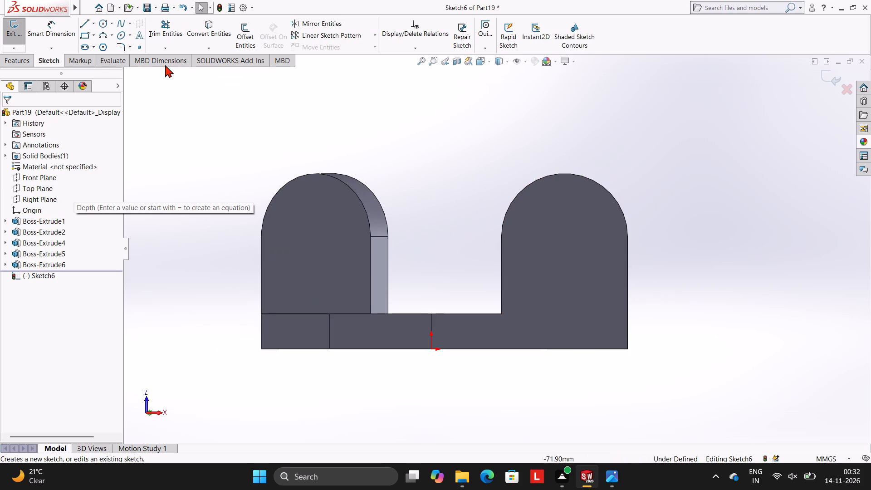
{"action": "left_click", "coordinate": [106, 21]}
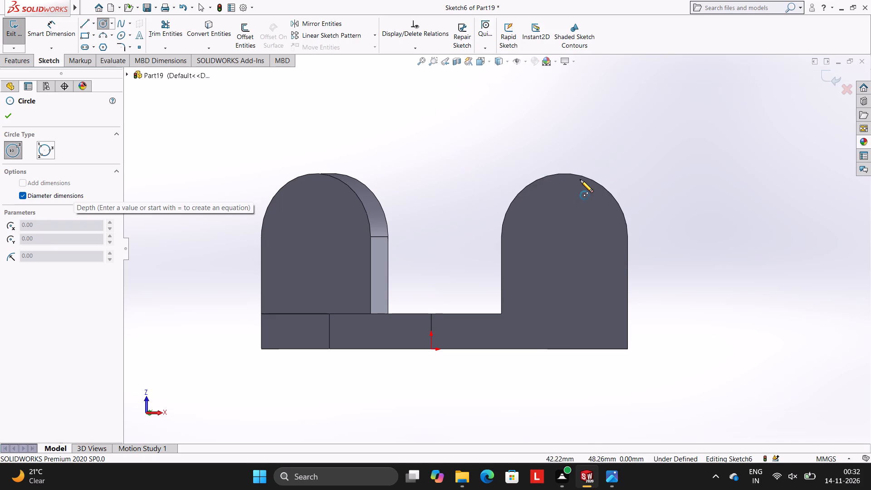
{"action": "left_click", "coordinate": [563, 235]}
{"action": "type", "text": "25"}
{"action": "key", "text": "Return"}
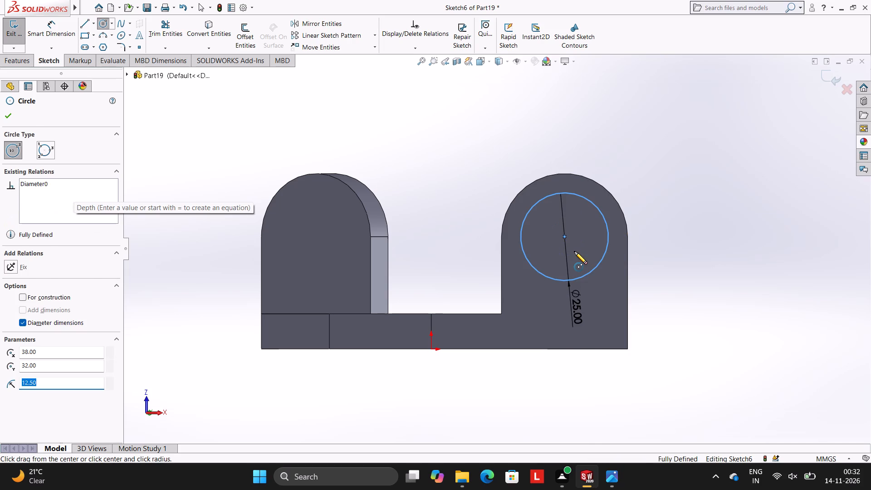
{"action": "key", "text": "Escape"}
{"action": "key", "text": "Escape"}
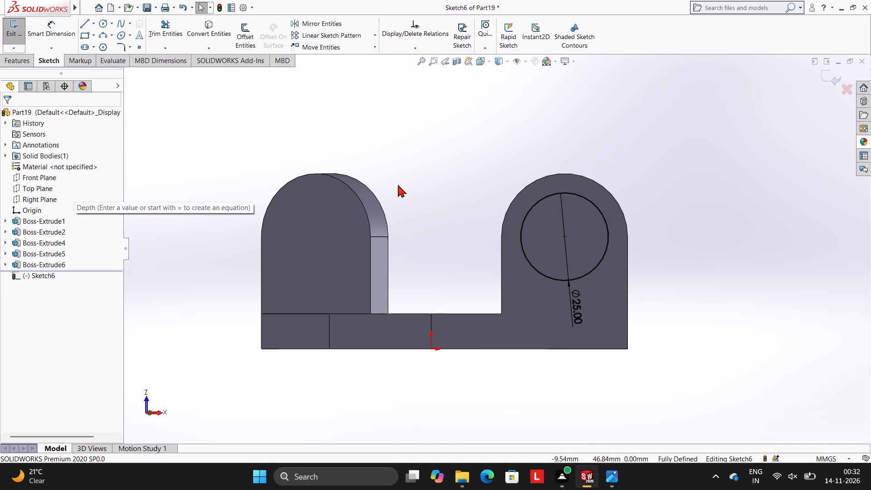
Cut the 25 mm circle through the right lug with an Extruded Cut.
{"action": "left_click", "coordinate": [9, 60]}
{"action": "left_click", "coordinate": [162, 26]}
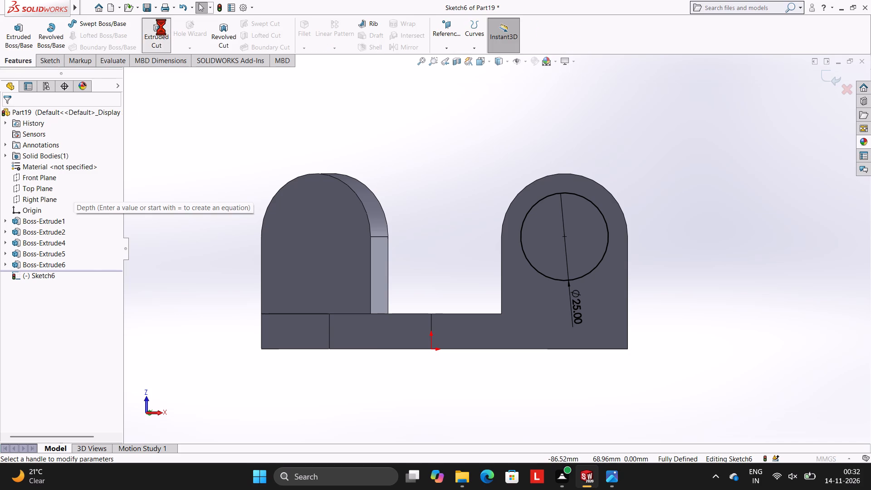
{"action": "left_click", "coordinate": [9, 117]}
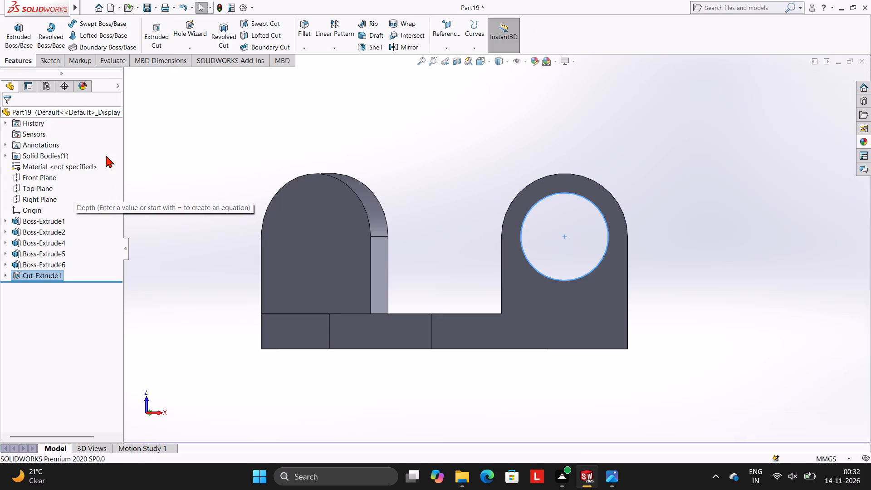
{"action": "left_click", "coordinate": [169, 153]}
{"action": "scroll", "coordinate": [182, 157], "scroll_direction": "up", "scroll_amount": 3}
{"action": "middle_click_drag", "start_coordinate": [308, 152], "coordinate": [333, 164]}
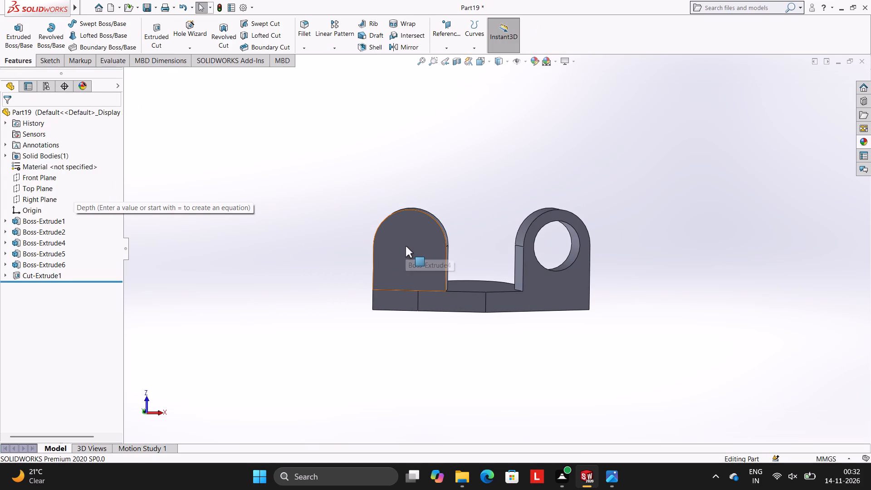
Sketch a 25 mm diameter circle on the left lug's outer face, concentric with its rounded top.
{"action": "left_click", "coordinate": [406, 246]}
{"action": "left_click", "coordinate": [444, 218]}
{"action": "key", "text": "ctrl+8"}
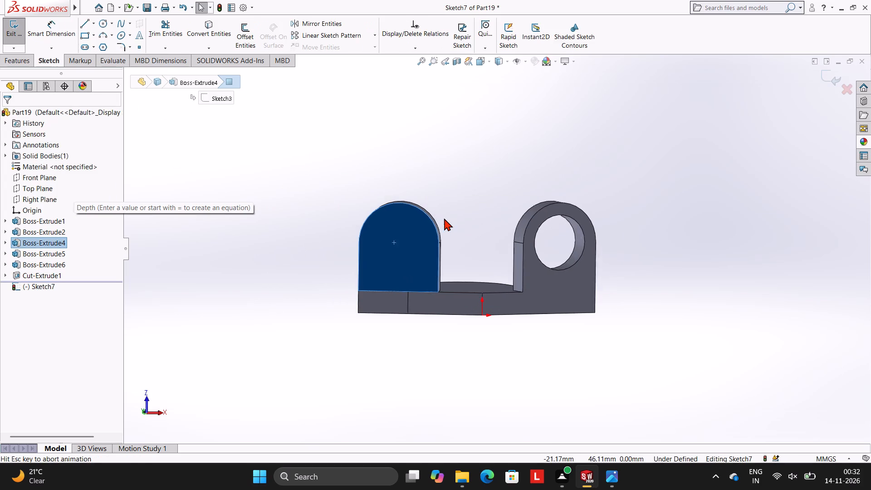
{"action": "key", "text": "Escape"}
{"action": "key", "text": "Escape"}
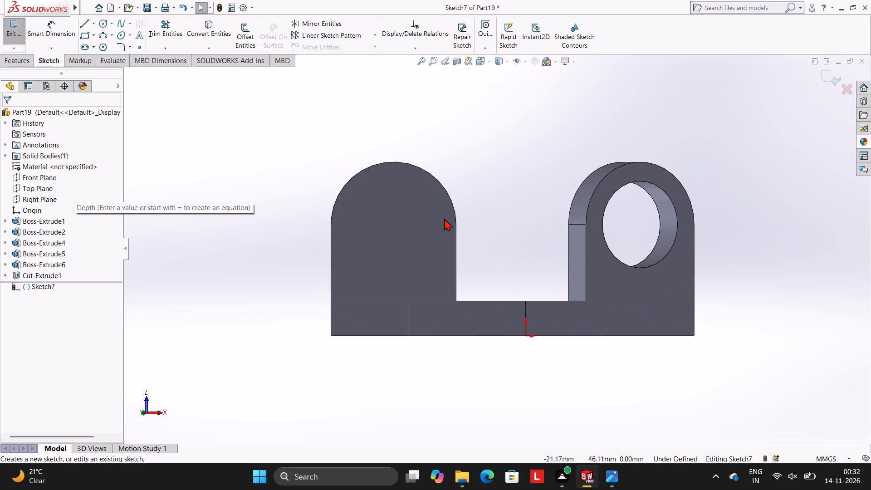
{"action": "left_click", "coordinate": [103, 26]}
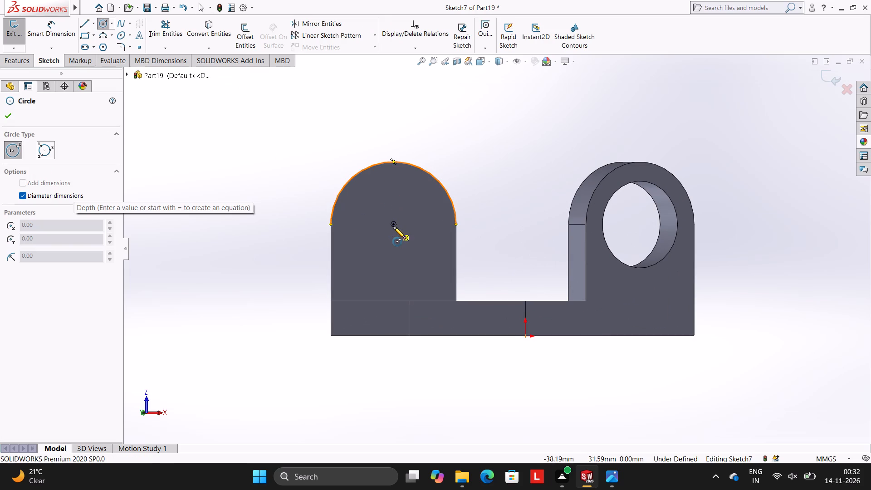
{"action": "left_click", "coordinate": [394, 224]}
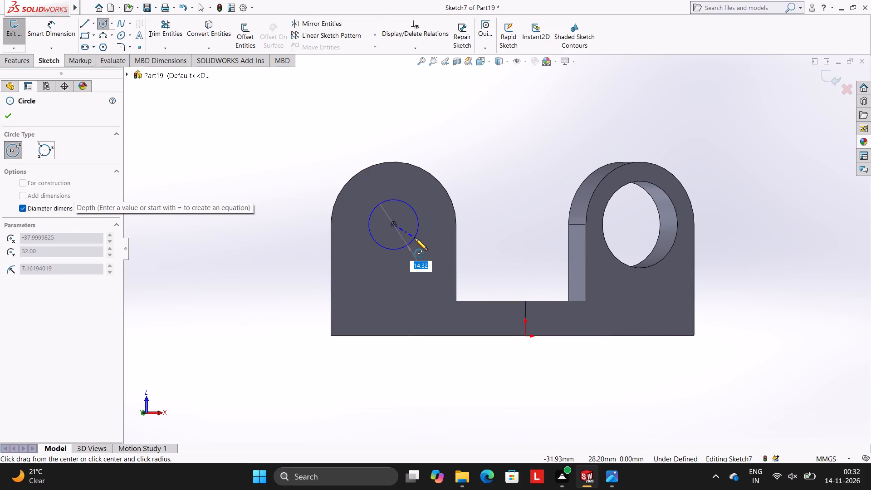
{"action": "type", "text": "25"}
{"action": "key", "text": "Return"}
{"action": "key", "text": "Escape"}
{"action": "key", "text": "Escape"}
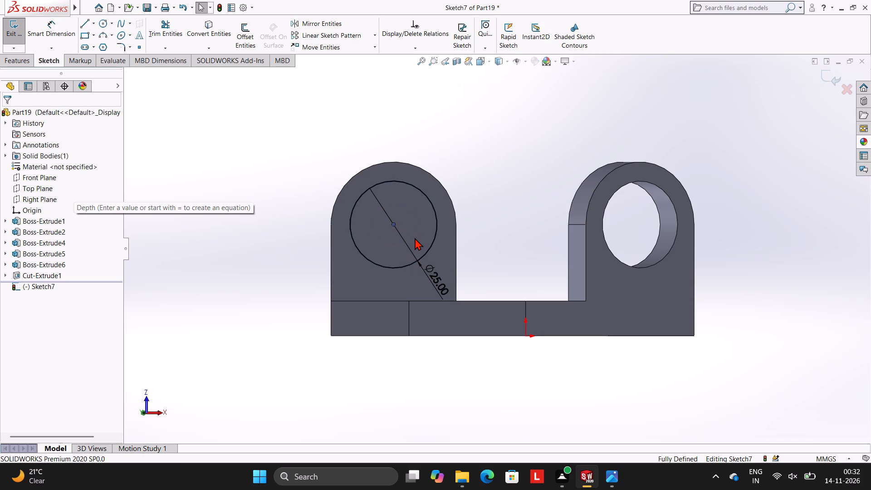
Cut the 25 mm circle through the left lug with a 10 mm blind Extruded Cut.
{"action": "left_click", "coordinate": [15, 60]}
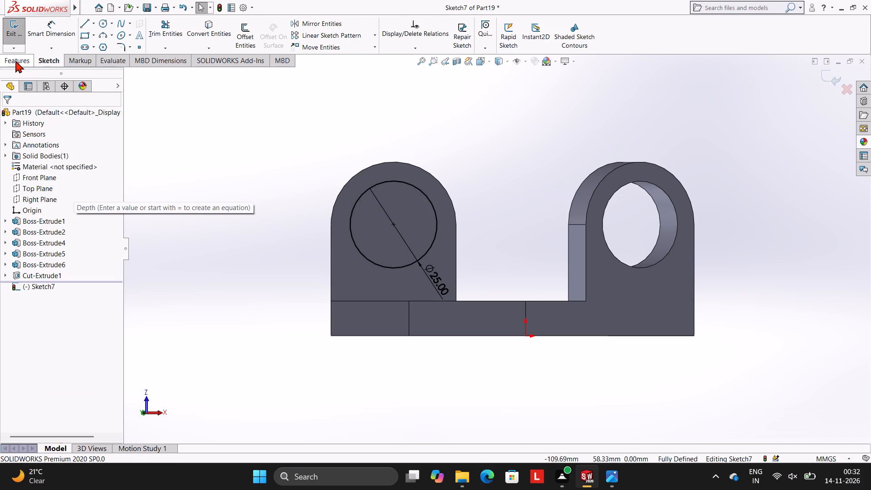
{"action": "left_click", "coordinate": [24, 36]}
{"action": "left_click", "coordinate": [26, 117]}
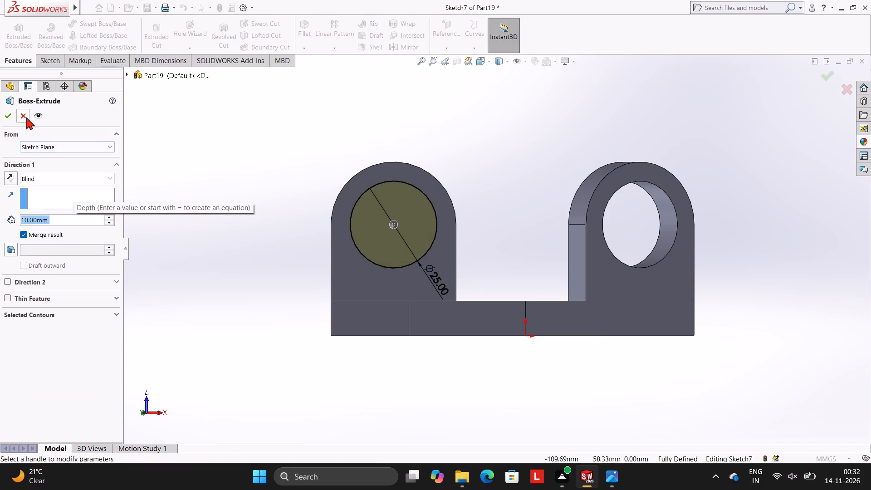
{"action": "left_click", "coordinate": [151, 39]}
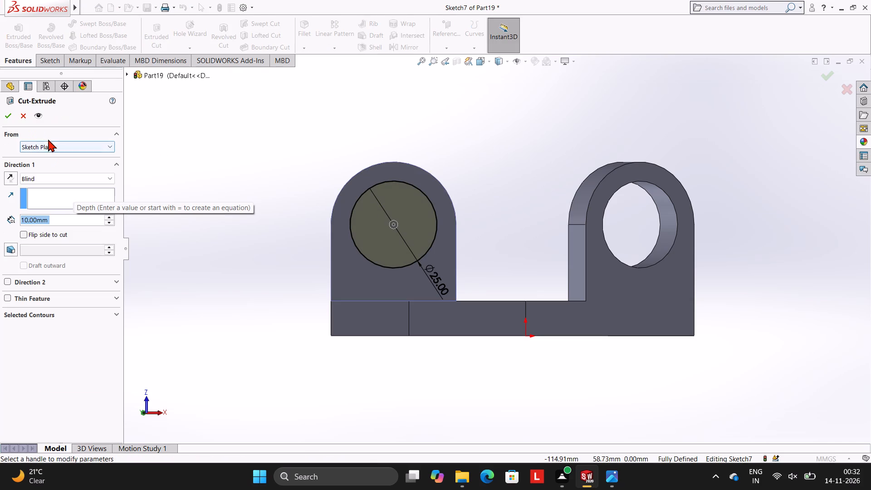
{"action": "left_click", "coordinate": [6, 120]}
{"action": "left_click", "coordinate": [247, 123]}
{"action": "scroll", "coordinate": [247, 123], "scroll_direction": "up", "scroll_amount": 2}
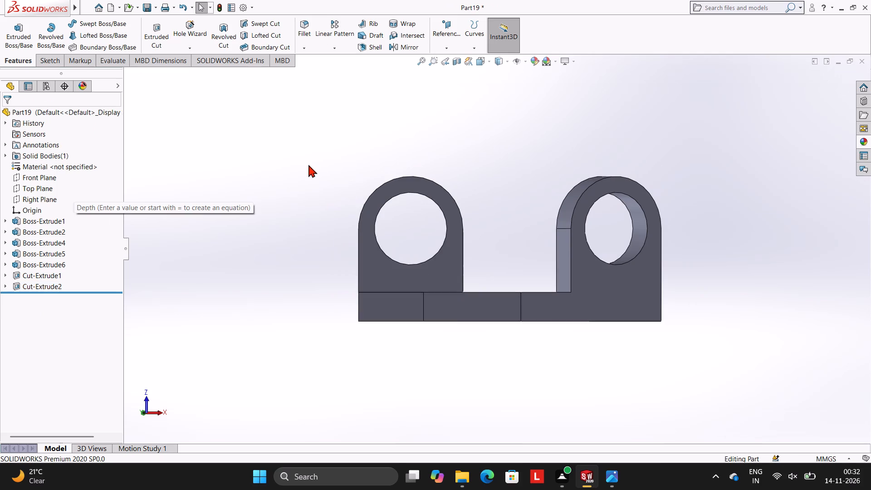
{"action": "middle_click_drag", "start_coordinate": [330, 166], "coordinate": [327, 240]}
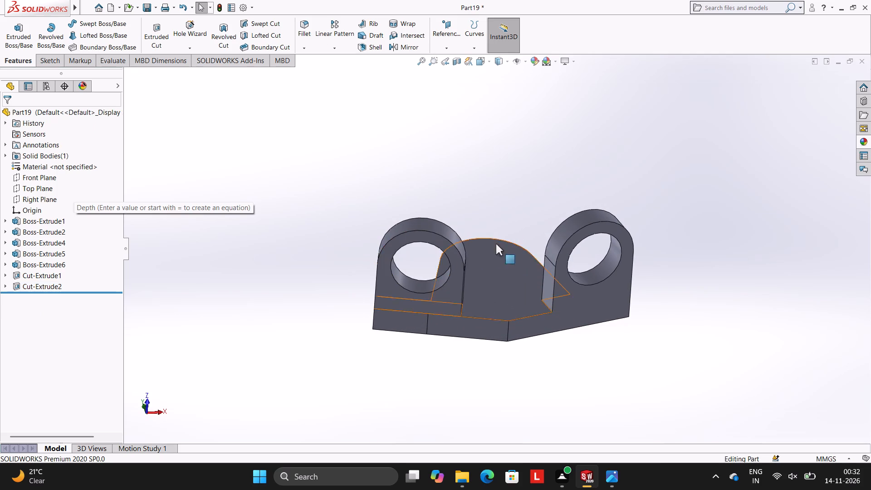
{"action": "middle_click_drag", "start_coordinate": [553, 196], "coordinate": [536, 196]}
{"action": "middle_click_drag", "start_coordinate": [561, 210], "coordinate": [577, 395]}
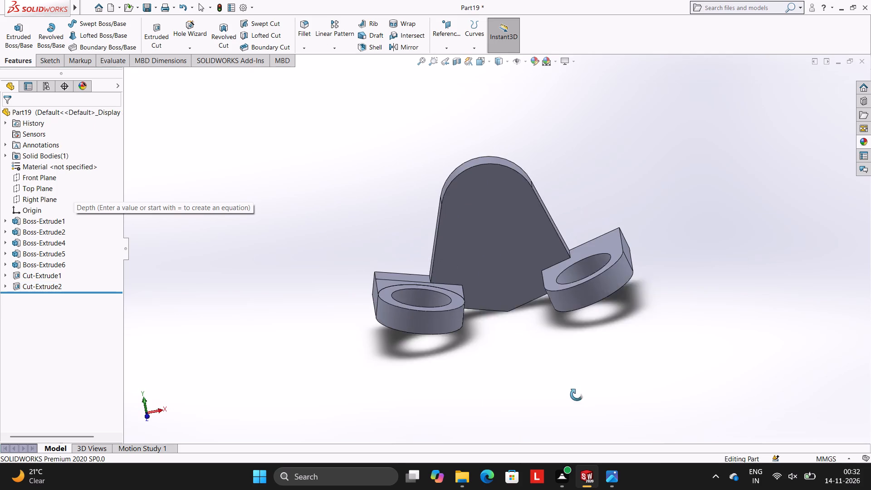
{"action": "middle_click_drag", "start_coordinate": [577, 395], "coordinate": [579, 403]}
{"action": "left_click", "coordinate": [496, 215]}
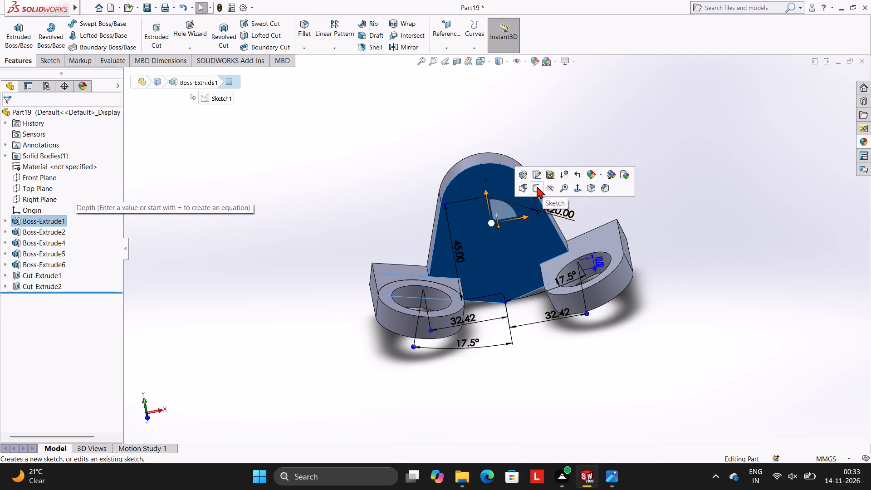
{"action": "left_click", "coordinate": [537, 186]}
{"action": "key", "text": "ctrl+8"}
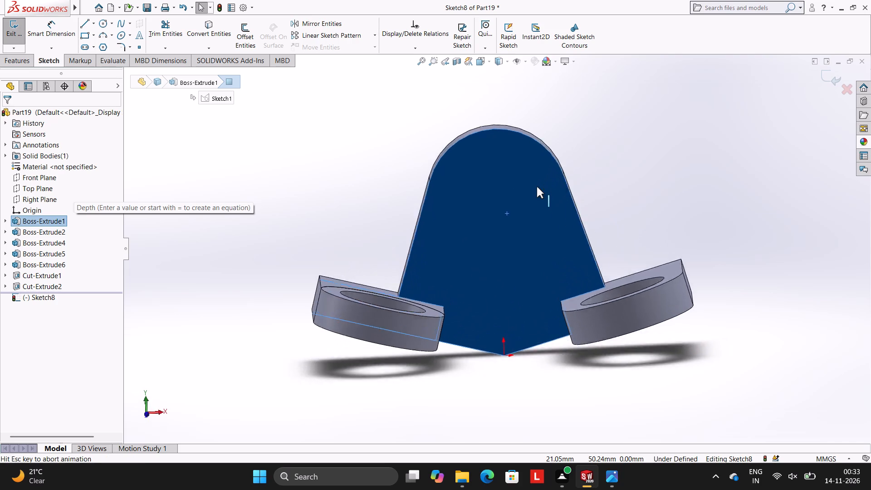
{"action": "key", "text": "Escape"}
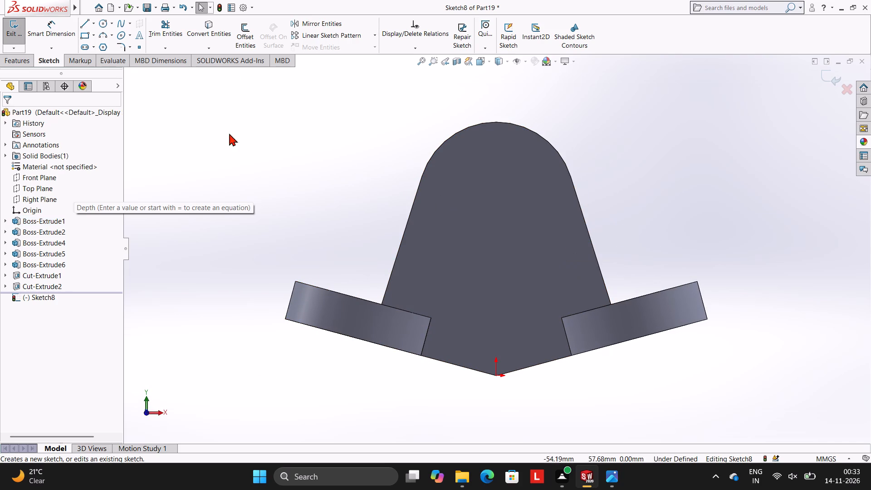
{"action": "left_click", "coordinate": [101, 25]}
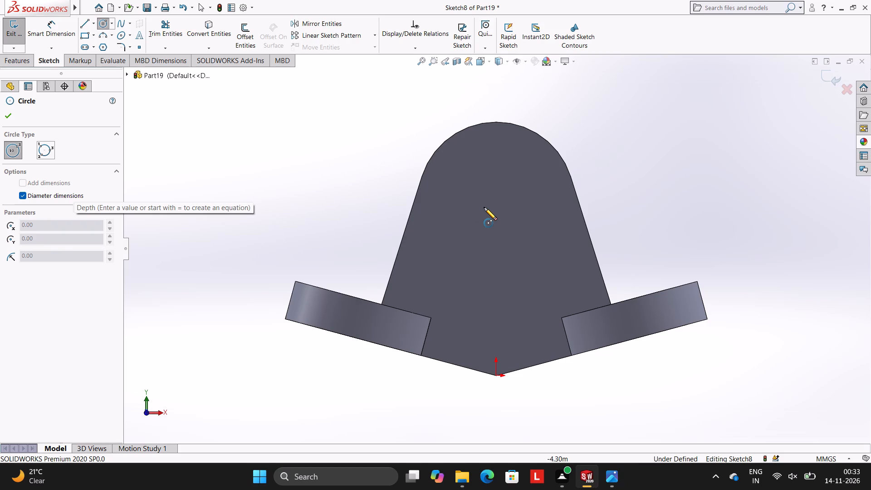
Undo the new plate sketch, both lug hole cuts and their 25 mm circles, and exit the emptied right lug sketch.
{"action": "key", "text": "ctrl+z"}
{"action": "key", "text": "ctrl+z"}
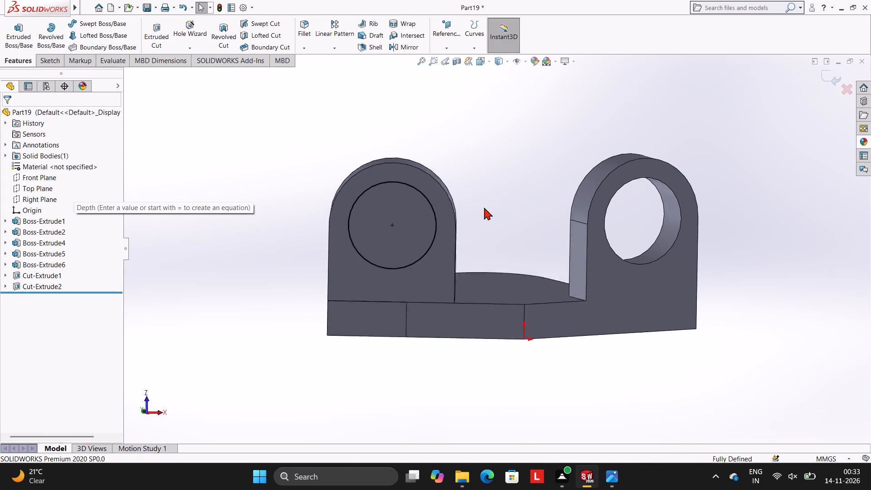
{"action": "key", "text": "ctrl+z"}
{"action": "key", "text": "ctrl+z"}
{"action": "key", "text": "ctrl+z"}
{"action": "key", "text": "ctrl+z"}
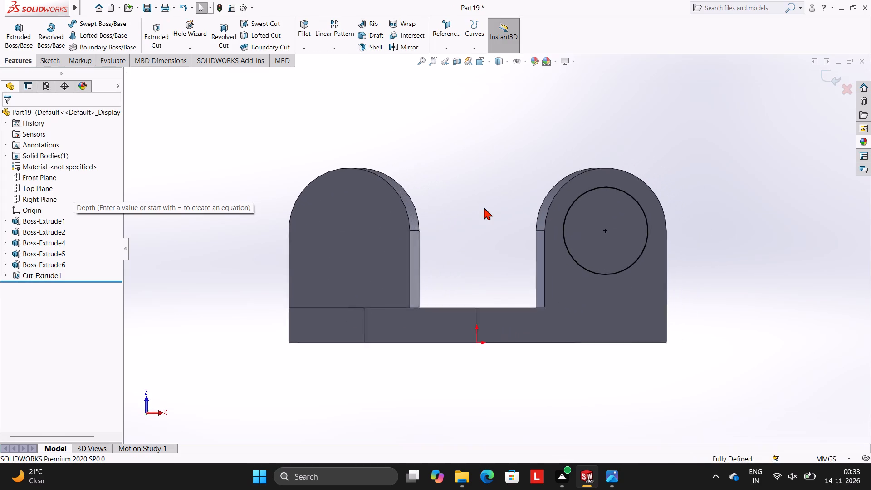
{"action": "key", "text": "ctrl+z"}
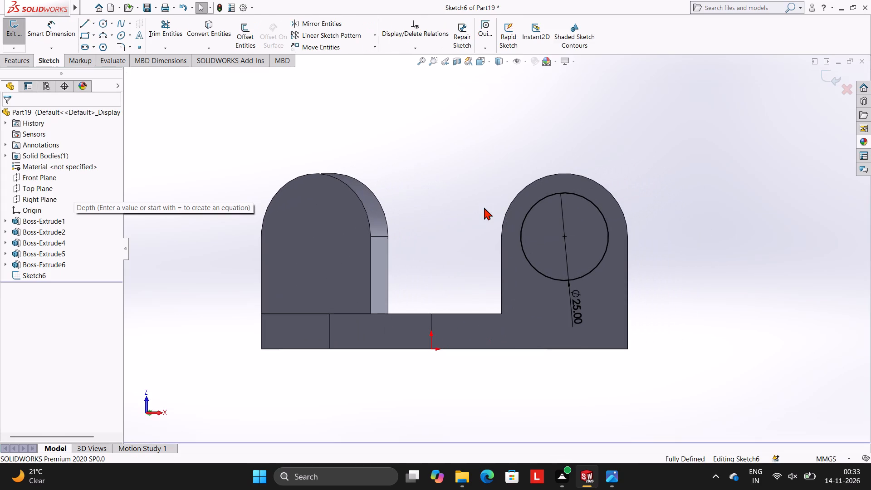
{"action": "key", "text": "ctrl+z"}
{"action": "key", "text": "Escape"}
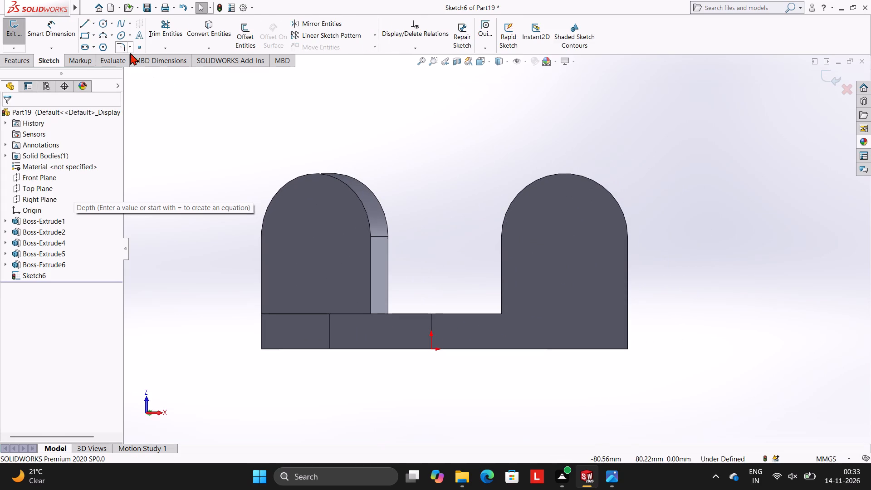
{"action": "left_click", "coordinate": [104, 21]}
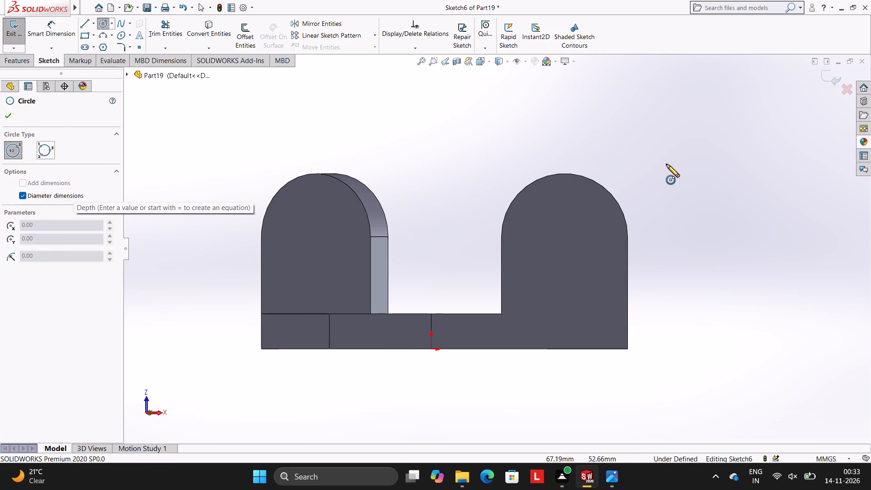
{"action": "key", "text": "Escape"}
{"action": "middle_click_drag", "start_coordinate": [666, 164], "coordinate": [698, 191]}
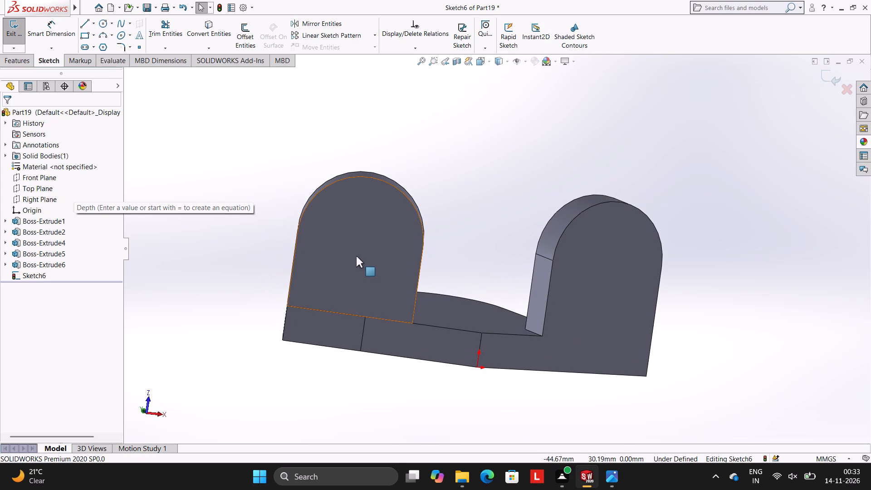
{"action": "left_click", "coordinate": [356, 256]}
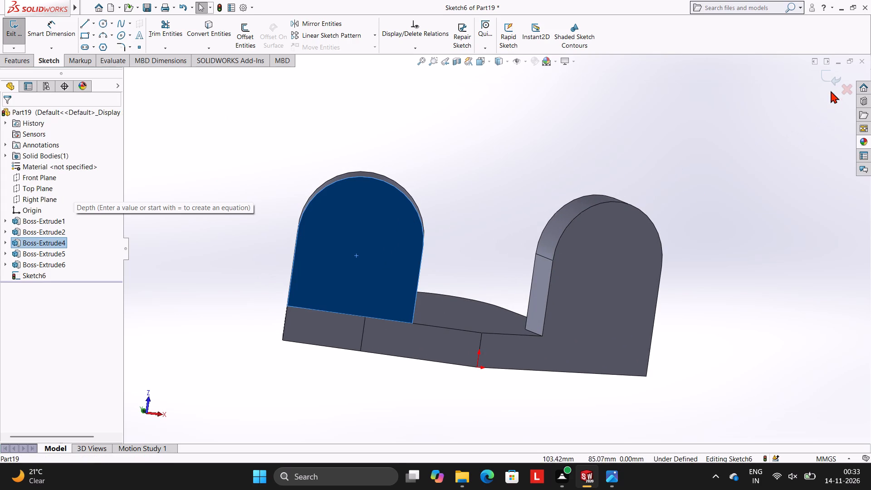
{"action": "left_click", "coordinate": [830, 82]}
Sketch a 22 mm diameter circle on the left lug's outer face, concentric with its rounded top.
{"action": "left_click", "coordinate": [353, 239]}
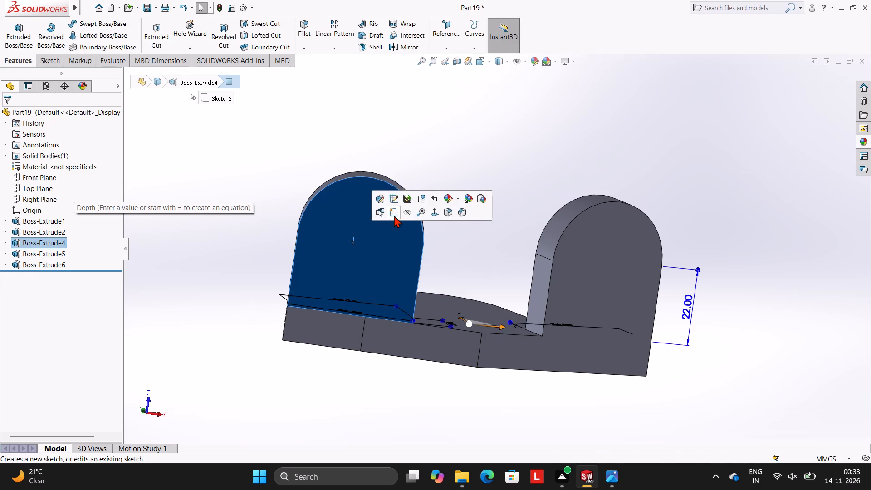
{"action": "left_click", "coordinate": [394, 214]}
{"action": "key", "text": "ctrl+8"}
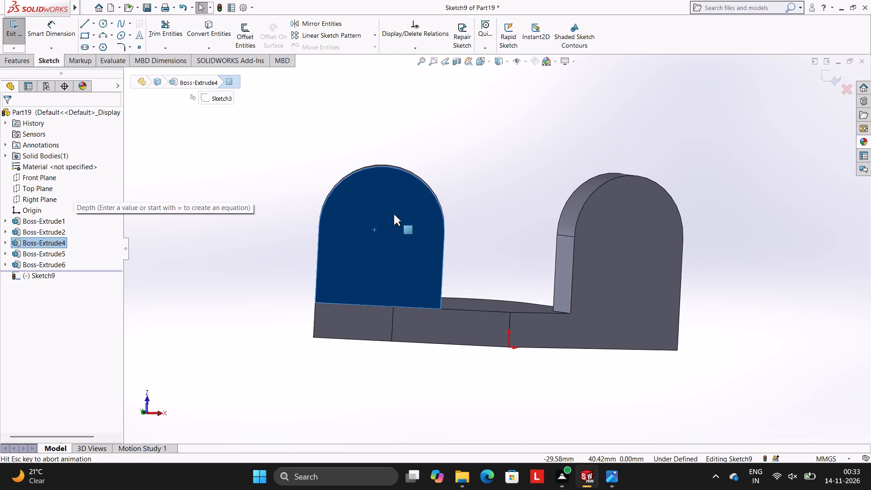
{"action": "scroll", "coordinate": [503, 208], "scroll_direction": "up", "scroll_amount": 2}
{"action": "scroll", "coordinate": [510, 215], "scroll_direction": "down", "scroll_amount": 2}
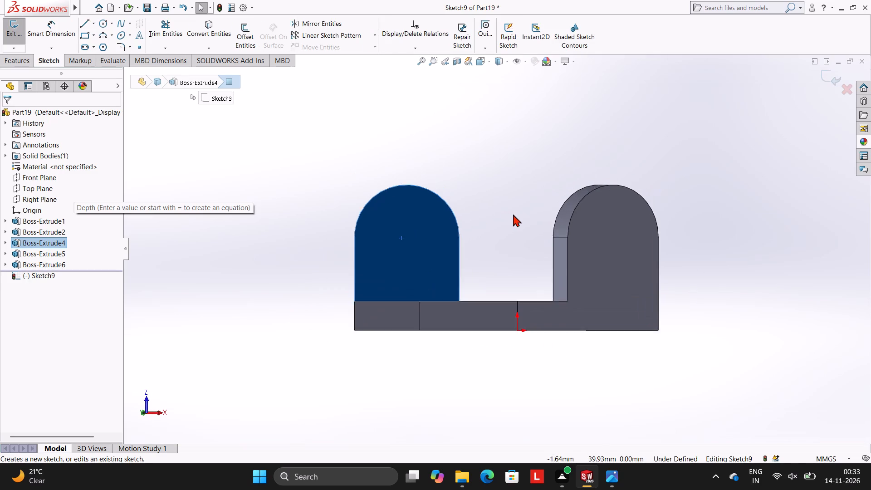
{"action": "scroll", "coordinate": [540, 247], "scroll_direction": "down", "scroll_amount": 1}
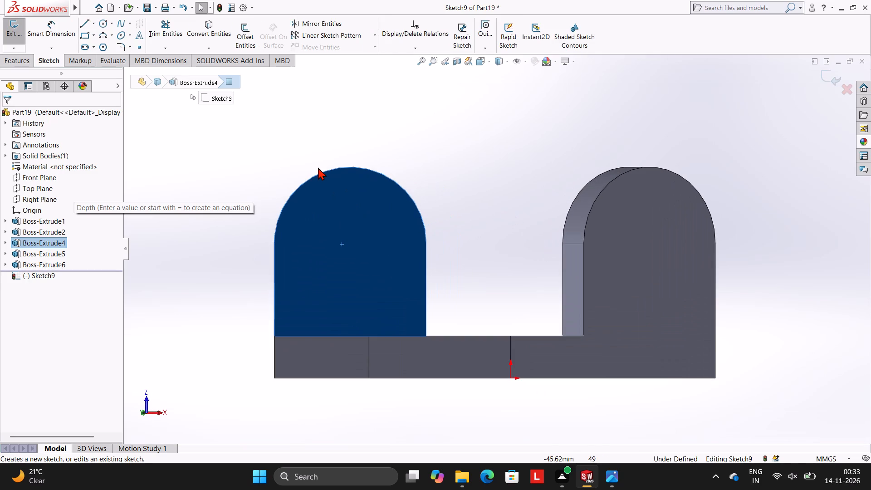
{"action": "key", "text": "Escape"}
{"action": "left_click", "coordinate": [102, 25]}
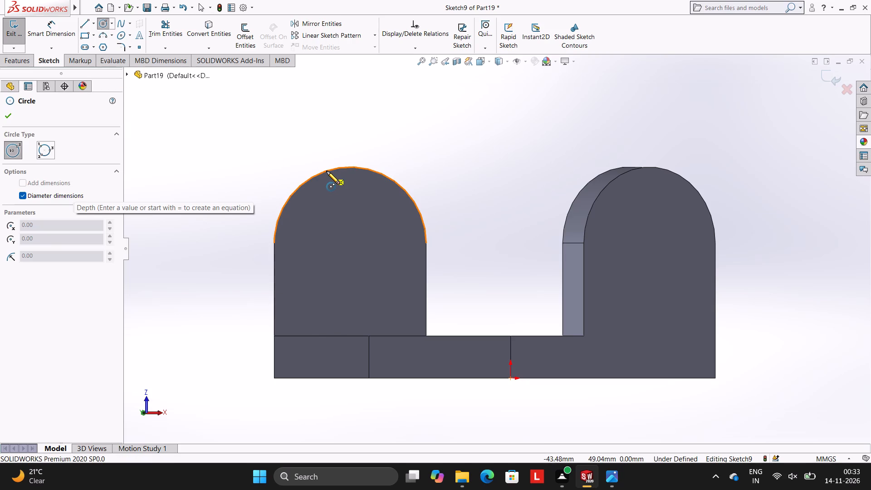
{"action": "left_click", "coordinate": [350, 243]}
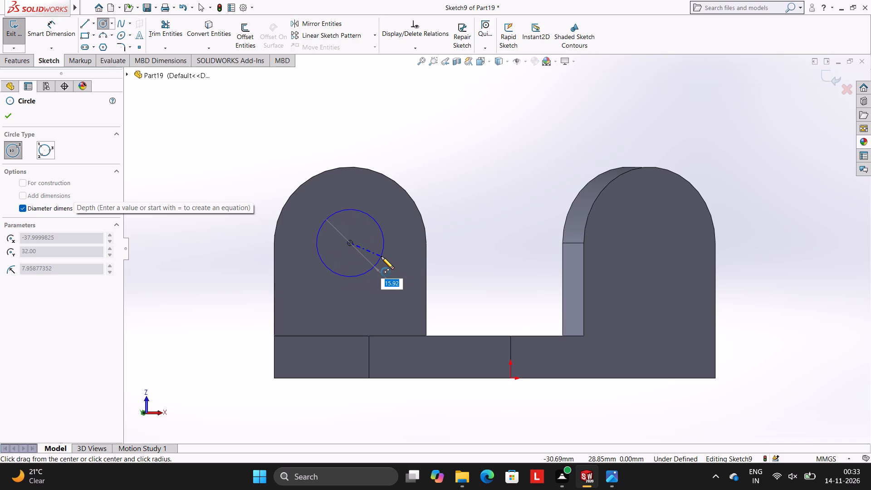
{"action": "type", "text": "22"}
{"action": "key", "text": "Return"}
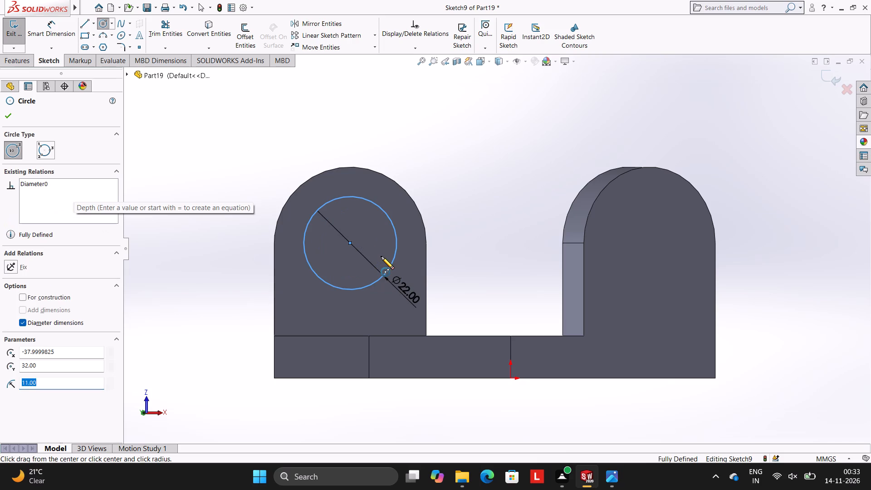
{"action": "key", "text": "Escape"}
{"action": "key", "text": "Escape"}
{"action": "key", "text": "Escape"}
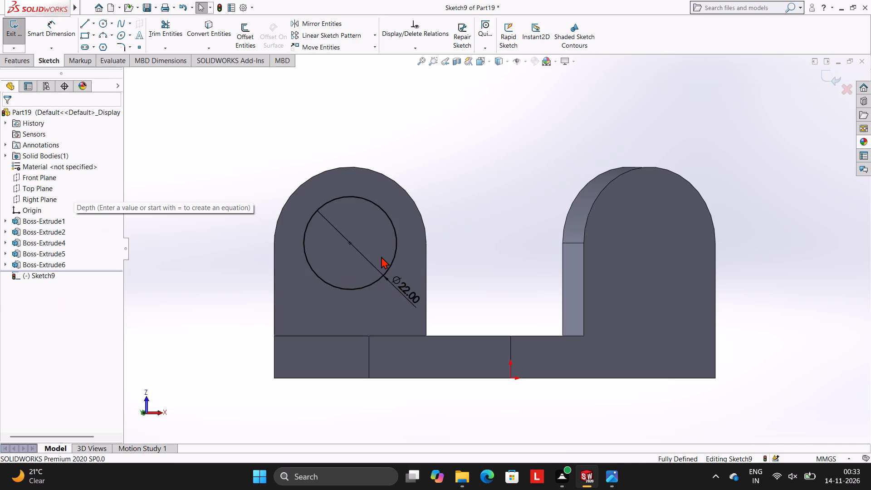
Cut the 22 mm circle through the left lug with a 10 mm blind Extruded Cut.
{"action": "left_click", "coordinate": [21, 57]}
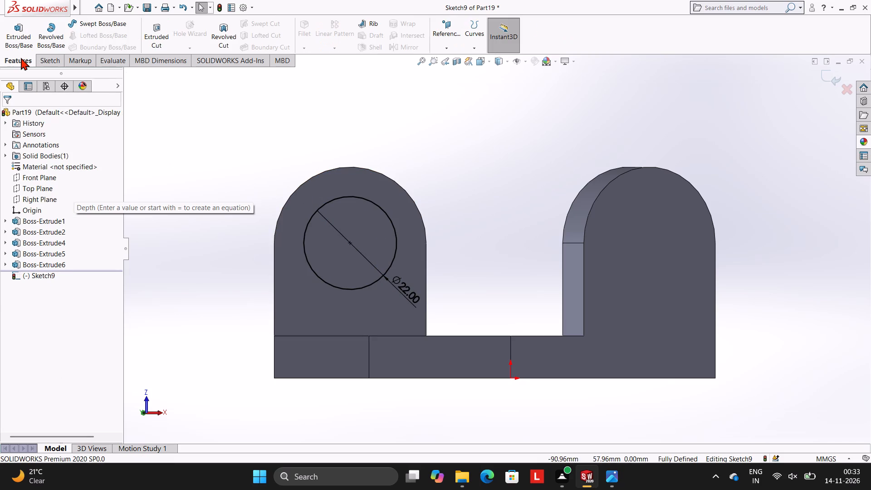
{"action": "left_click", "coordinate": [157, 40]}
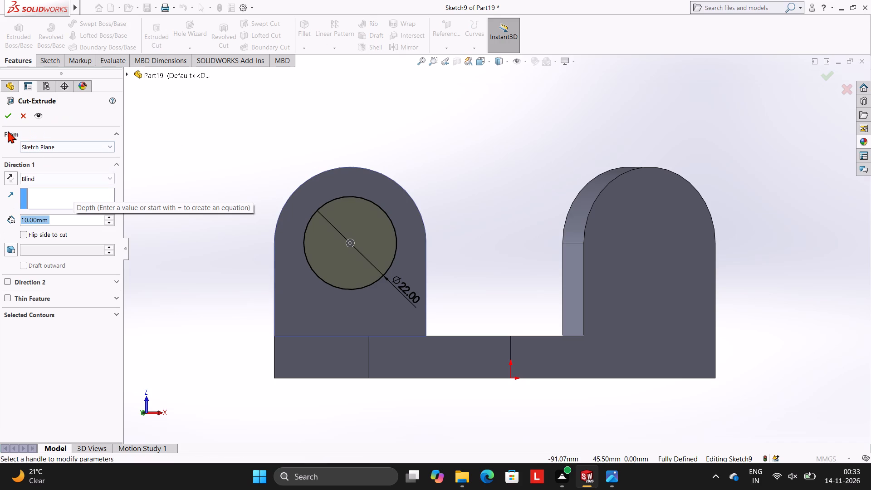
{"action": "left_click", "coordinate": [8, 113]}
{"action": "left_click", "coordinate": [188, 140]}
{"action": "scroll", "coordinate": [188, 140], "scroll_direction": "up", "scroll_amount": 3}
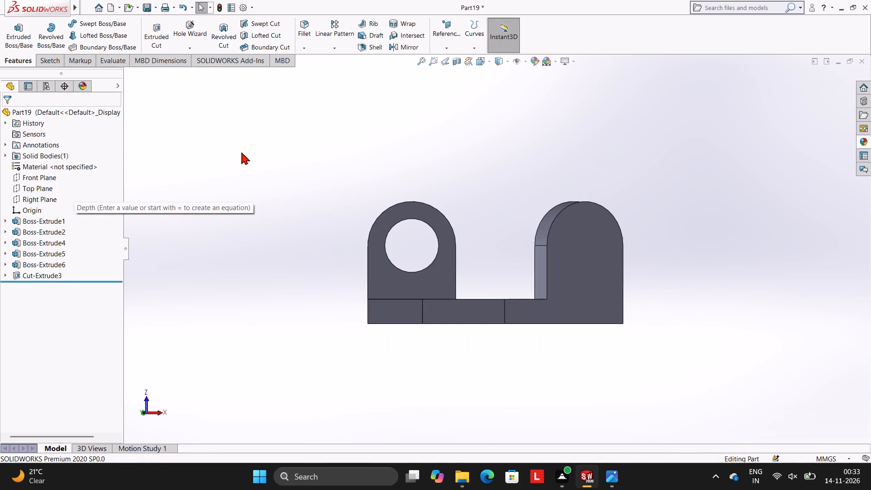
Sketch a 22 mm diameter circle on the right lug's outer face, concentric with its rounded top.
{"action": "middle_click_drag", "start_coordinate": [484, 152], "coordinate": [448, 157]}
{"action": "left_click", "coordinate": [543, 248]}
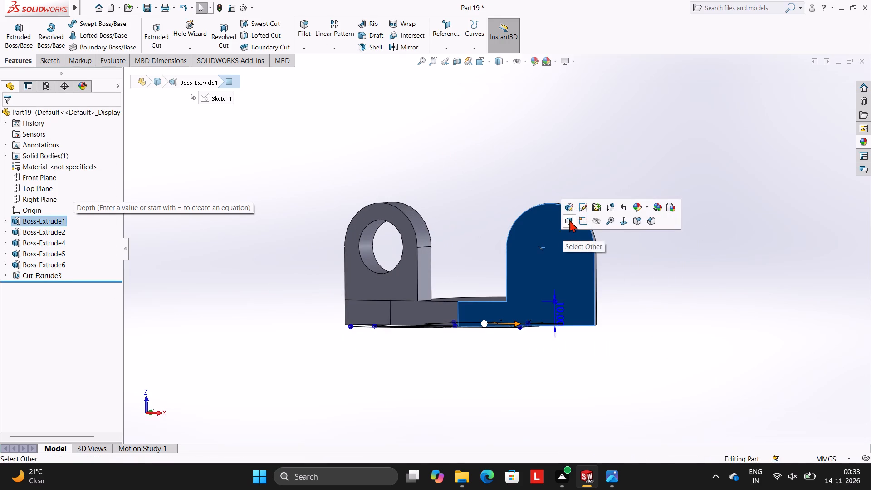
{"action": "left_click", "coordinate": [580, 220]}
{"action": "key", "text": "ctrl+8"}
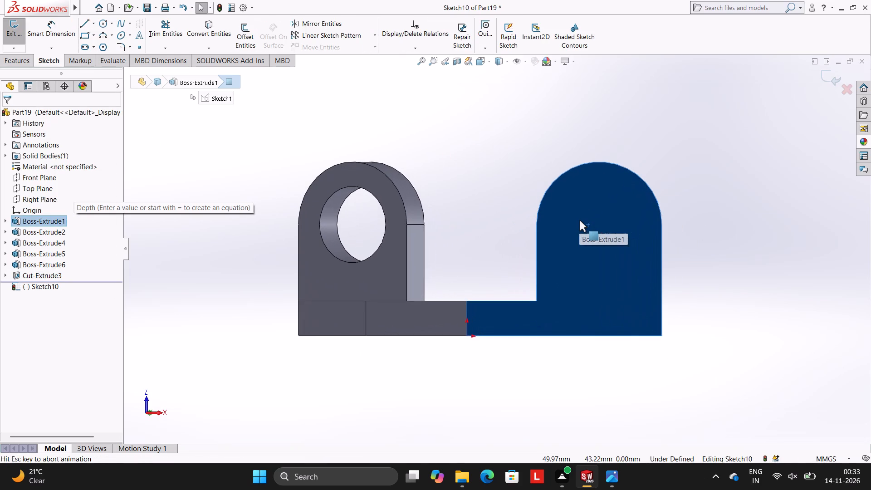
{"action": "key", "text": "Escape"}
{"action": "key", "text": "Escape"}
{"action": "scroll", "coordinate": [634, 195], "scroll_direction": "down", "scroll_amount": 2}
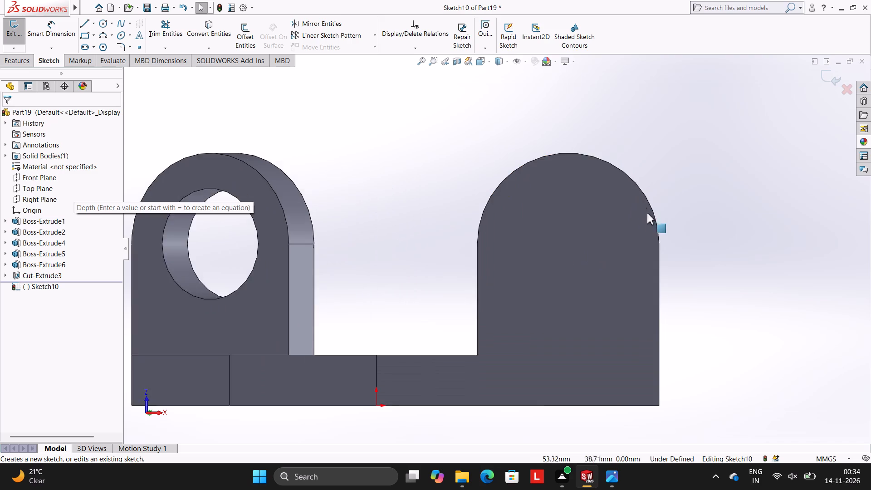
{"action": "scroll", "coordinate": [652, 225], "scroll_direction": "up", "scroll_amount": 2}
{"action": "scroll", "coordinate": [646, 227], "scroll_direction": "down", "scroll_amount": 1}
{"action": "left_click", "coordinate": [100, 26]}
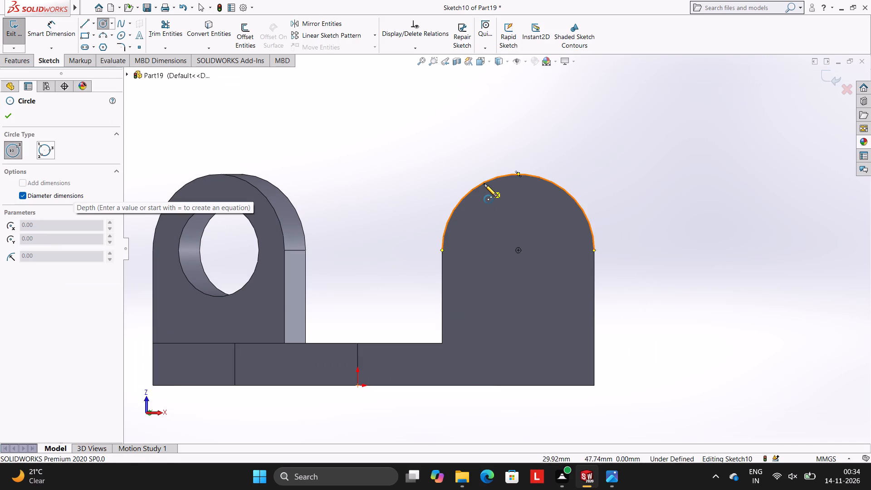
{"action": "left_click", "coordinate": [518, 250]}
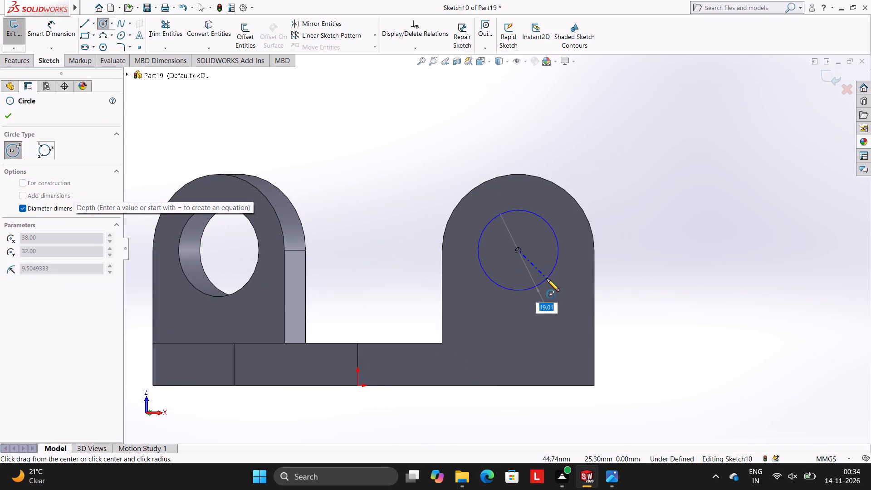
{"action": "type", "text": "22"}
{"action": "key", "text": "Return"}
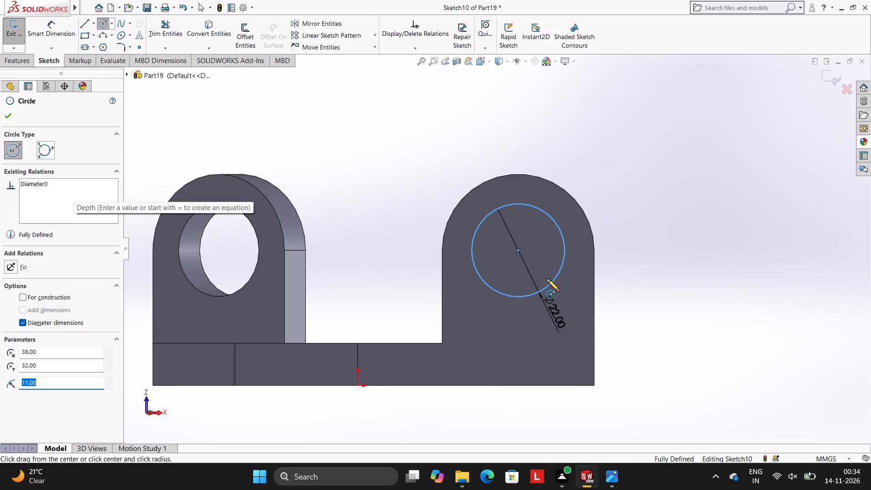
{"action": "key", "text": "Escape"}
{"action": "key", "text": "Escape"}
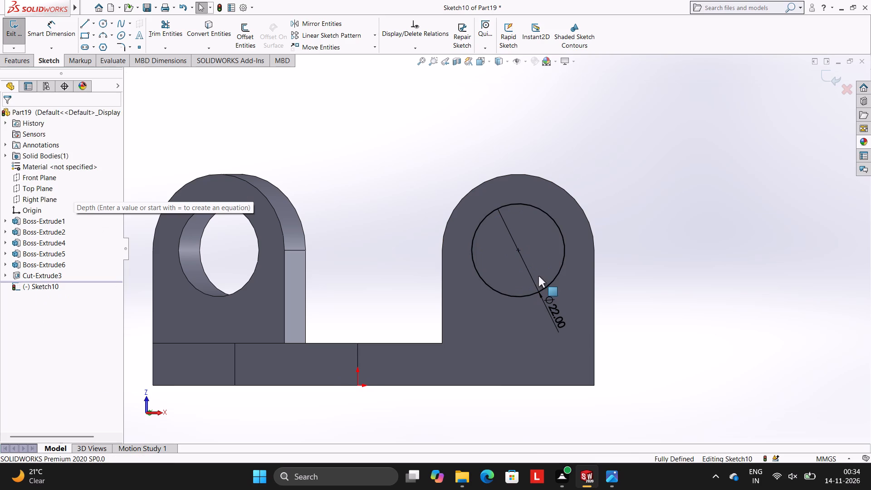
Cut the 22 mm circle through the right lug with a 10 mm blind Extruded Cut.
{"action": "left_click", "coordinate": [20, 63]}
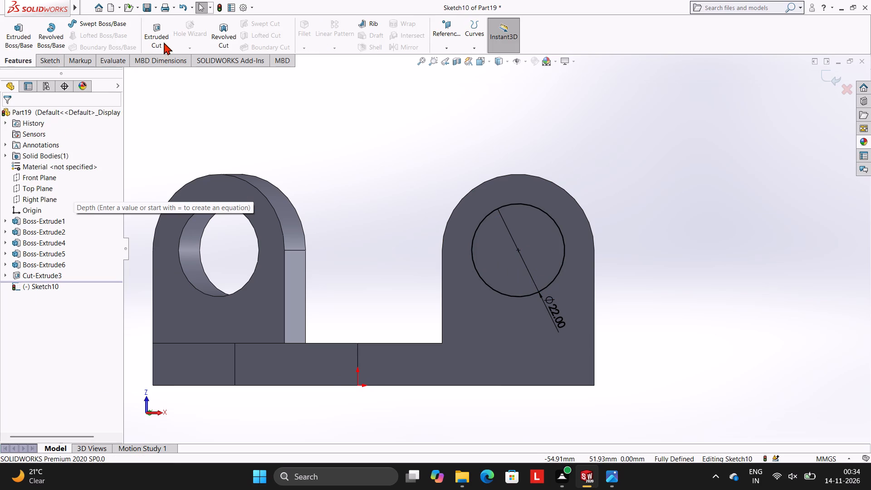
{"action": "left_click", "coordinate": [164, 42]}
{"action": "left_click", "coordinate": [9, 114]}
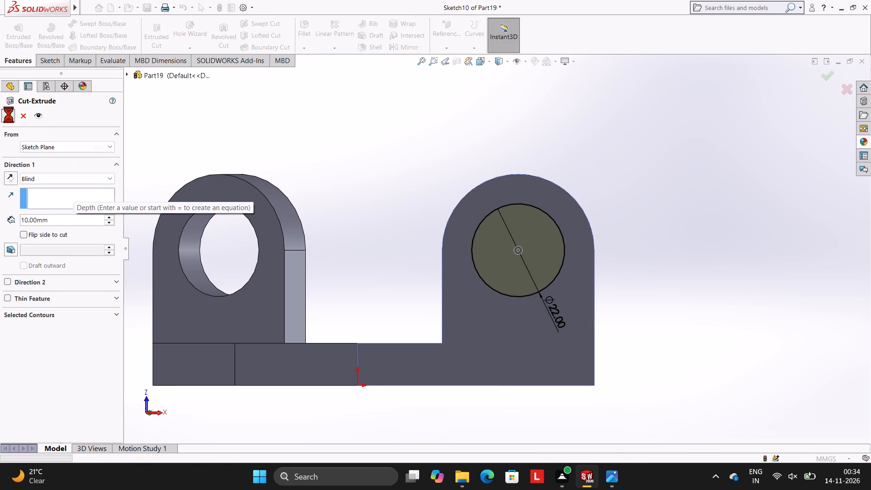
{"action": "left_click", "coordinate": [252, 118]}
Sketch a 25 mm diameter circle on the base plate's face, concentric with its rounded end.
{"action": "scroll", "coordinate": [252, 118], "scroll_direction": "up", "scroll_amount": 4}
{"action": "middle_click_drag", "start_coordinate": [418, 161], "coordinate": [415, 200]}
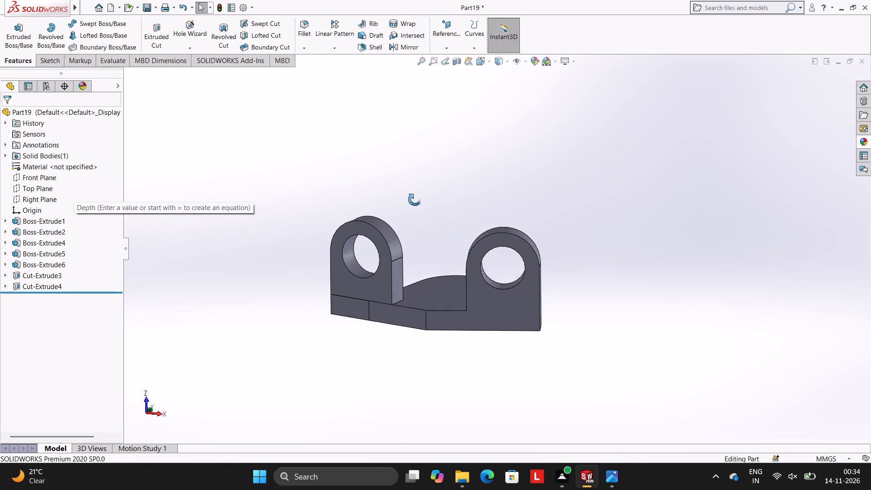
{"action": "middle_click_drag", "start_coordinate": [415, 200], "coordinate": [422, 333]}
{"action": "left_click", "coordinate": [453, 258]}
{"action": "left_click", "coordinate": [489, 229]}
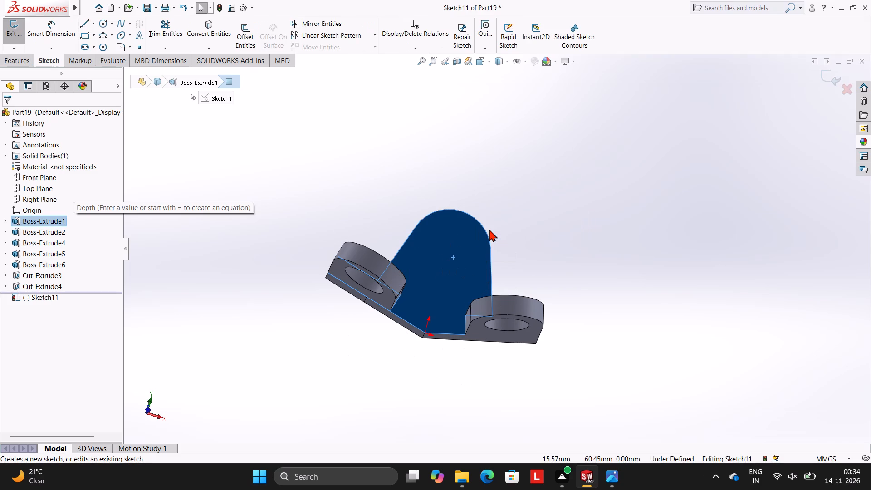
{"action": "key", "text": "ctrl+8"}
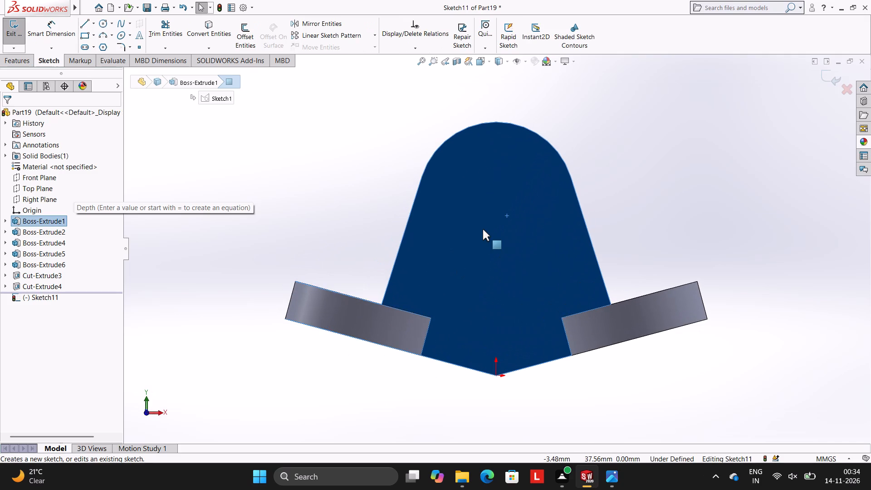
{"action": "key", "text": "Escape"}
{"action": "scroll", "coordinate": [504, 210], "scroll_direction": "up", "scroll_amount": 3}
{"action": "scroll", "coordinate": [505, 210], "scroll_direction": "down", "scroll_amount": 2}
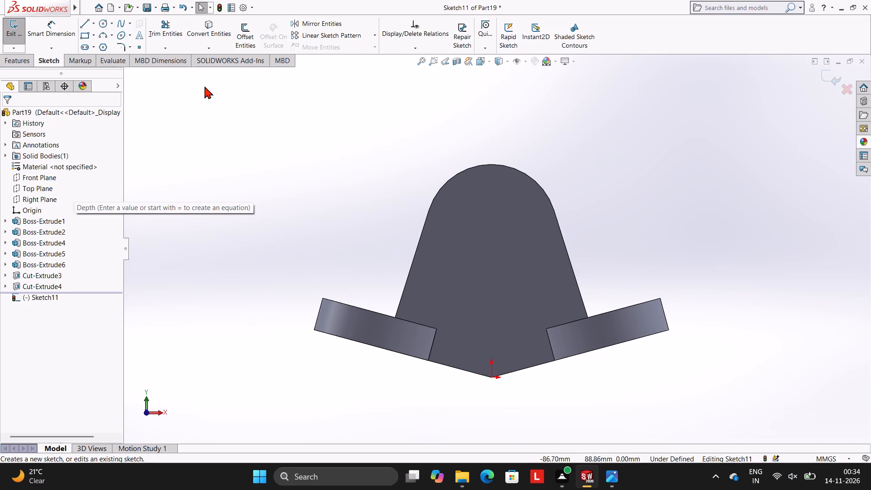
{"action": "left_click", "coordinate": [106, 21]}
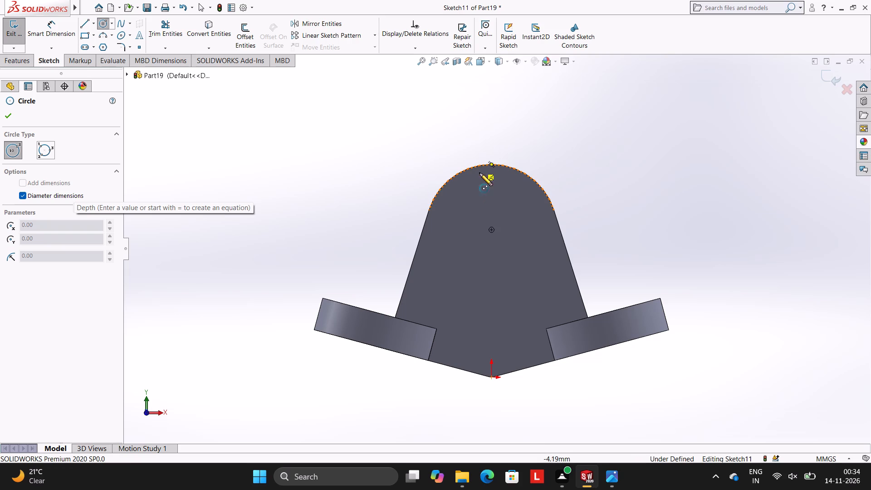
{"action": "left_click", "coordinate": [491, 230]}
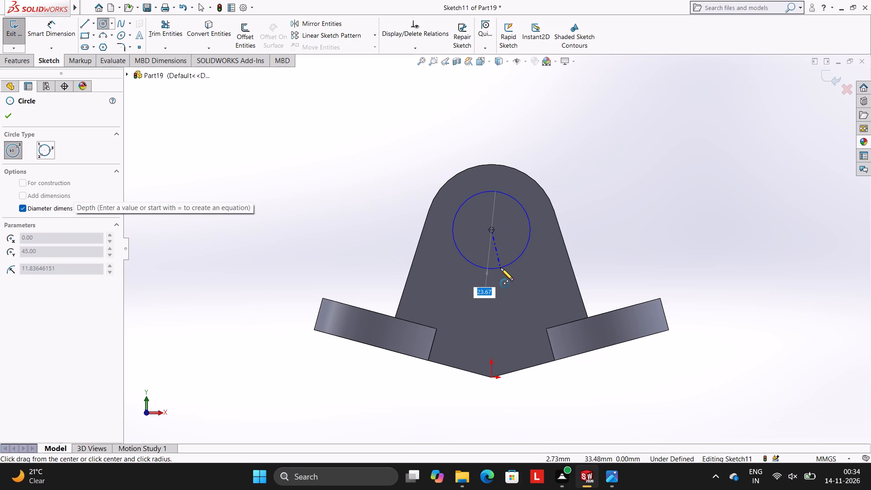
{"action": "type", "text": "25"}
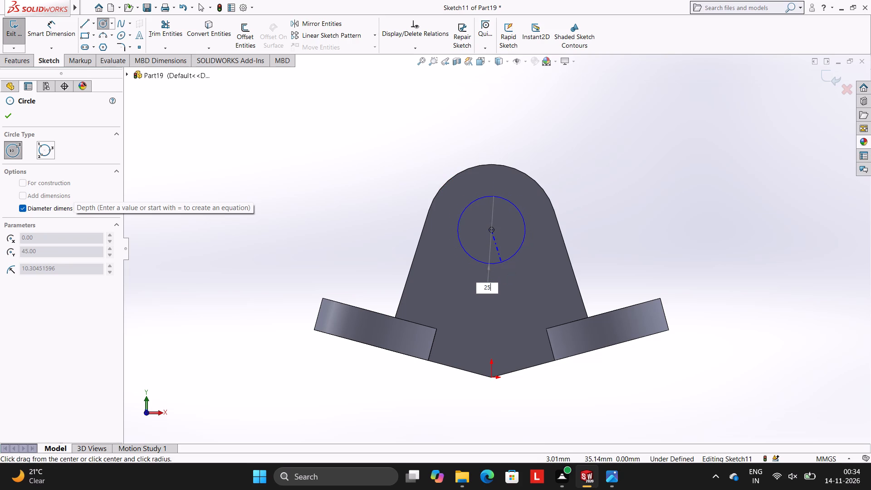
{"action": "key", "text": "Return"}
{"action": "key", "text": "Escape"}
{"action": "key", "text": "Escape"}
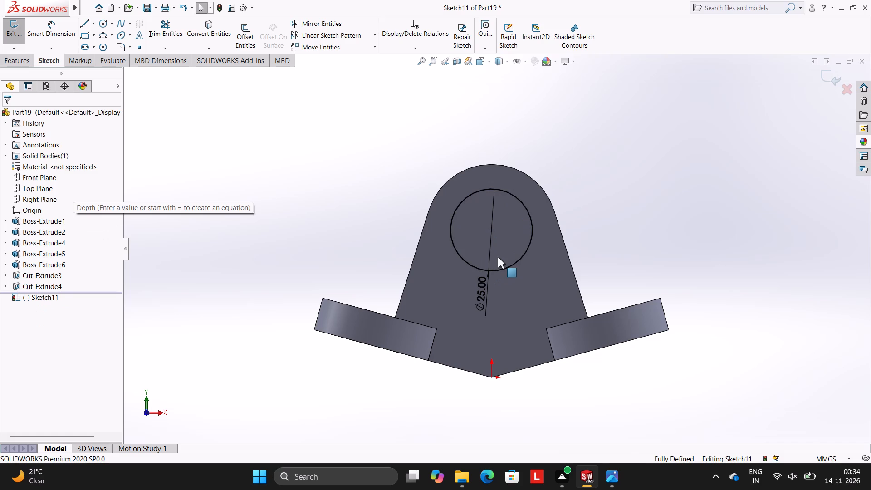
Cut the 25 mm circle through the base plate with a 10 mm blind Extruded Cut.
{"action": "left_click", "coordinate": [27, 62]}
{"action": "left_click", "coordinate": [160, 40]}
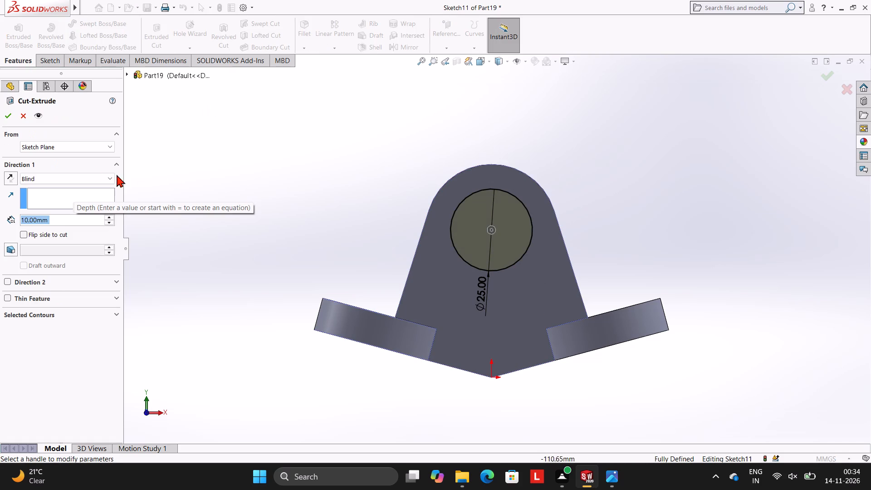
{"action": "left_click", "coordinate": [8, 114]}
{"action": "left_click", "coordinate": [228, 181]}
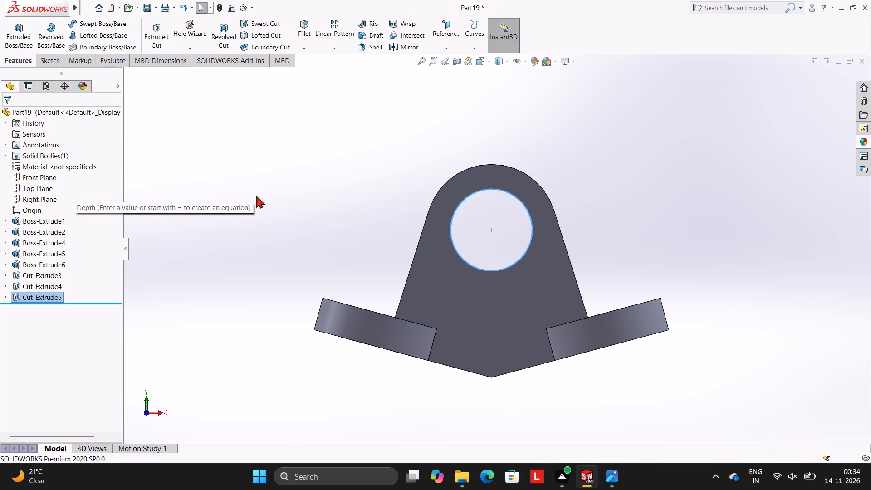
Examine the whole part from several angles, checking the plate hole and both lug holes.
{"action": "scroll", "coordinate": [269, 209], "scroll_direction": "up", "scroll_amount": 1}
{"action": "middle_click_drag", "start_coordinate": [588, 211], "coordinate": [595, 171]}
{"action": "middle_click_drag", "start_coordinate": [581, 206], "coordinate": [604, 219]}
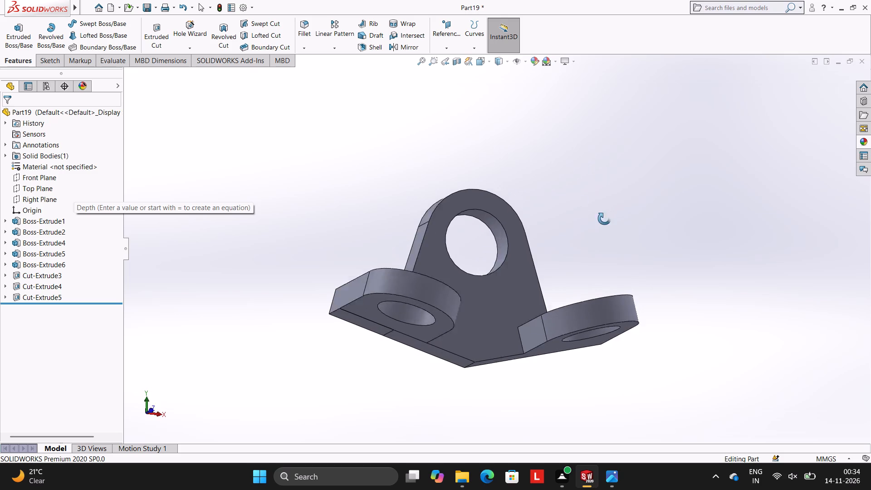
{"action": "middle_click_drag", "start_coordinate": [604, 219], "coordinate": [587, 247]}
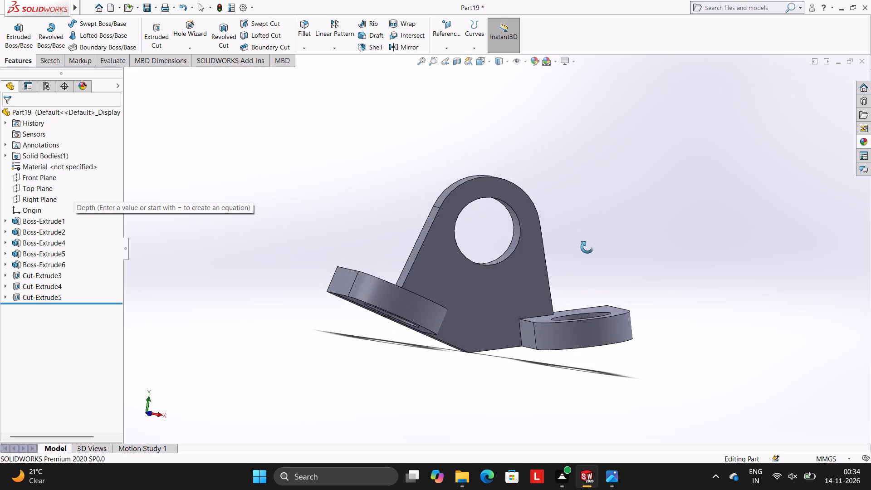
{"action": "middle_click_drag", "start_coordinate": [587, 247], "coordinate": [568, 284]}
{"action": "scroll", "coordinate": [475, 271], "scroll_direction": "up", "scroll_amount": 2}
{"action": "scroll", "coordinate": [685, 185], "scroll_direction": "down", "scroll_amount": 1}
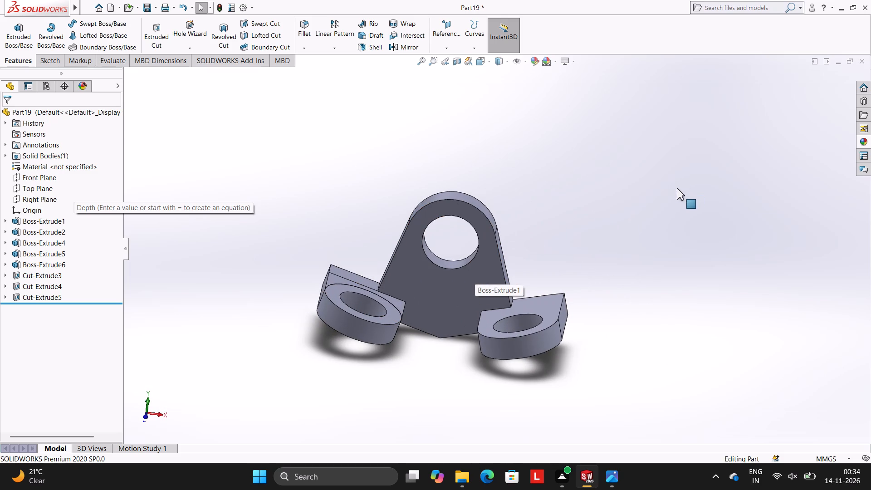
{"action": "scroll", "coordinate": [288, 291], "scroll_direction": "down", "scroll_amount": 1}
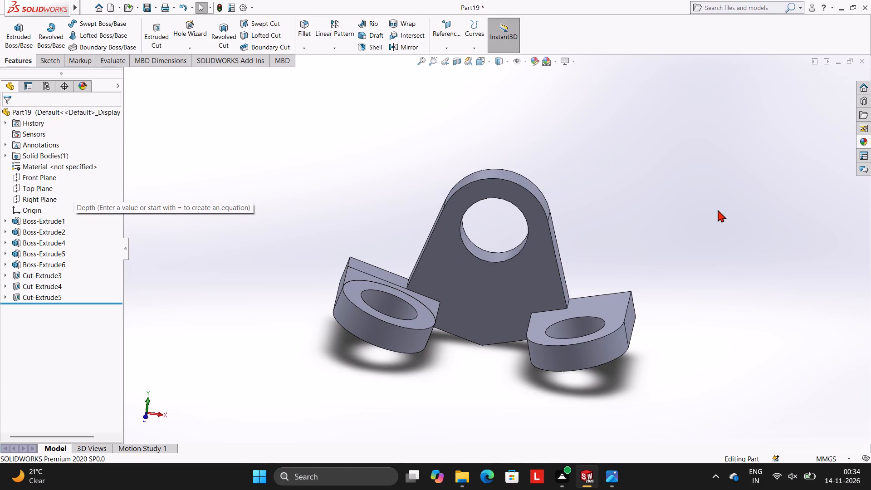
{"action": "key", "text": "Escape"}
{"action": "middle_click_drag", "start_coordinate": [709, 209], "coordinate": [675, 255]}
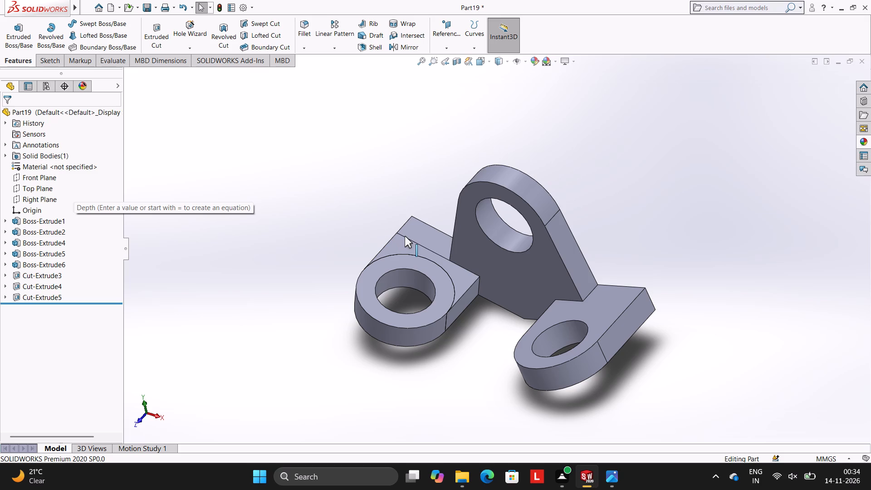
{"action": "middle_click_drag", "start_coordinate": [669, 232], "coordinate": [760, 272]}
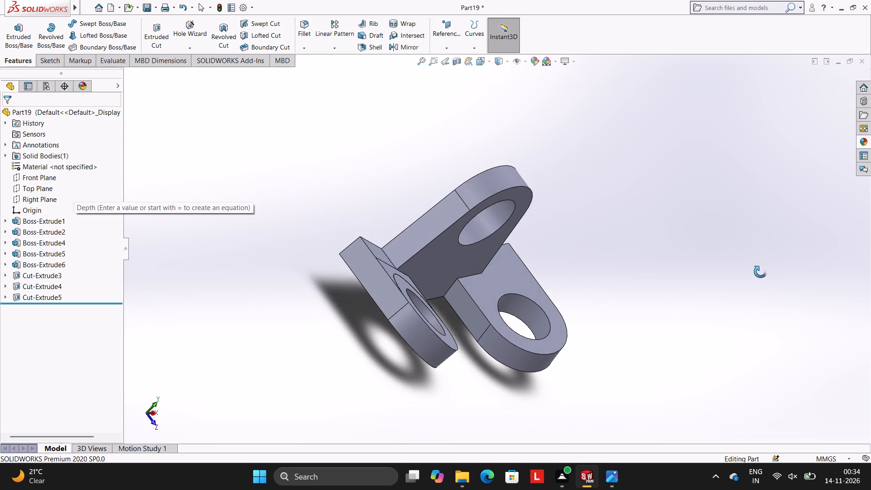
{"action": "middle_click_drag", "start_coordinate": [760, 272], "coordinate": [771, 274]}
Inspect up close the junction between the left lug, its arm and the base plate.
{"action": "scroll", "coordinate": [447, 308], "scroll_direction": "down", "scroll_amount": 5}
{"action": "scroll", "coordinate": [379, 181], "scroll_direction": "down", "scroll_amount": 3}
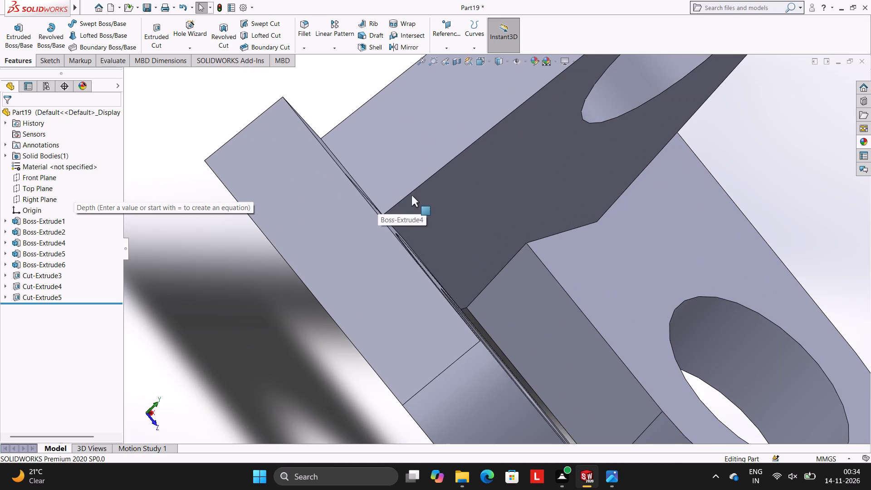
{"action": "scroll", "coordinate": [420, 196], "scroll_direction": "up", "scroll_amount": 3}
{"action": "middle_click_drag", "start_coordinate": [420, 200], "coordinate": [411, 211]}
{"action": "scroll", "coordinate": [441, 265], "scroll_direction": "down", "scroll_amount": 3}
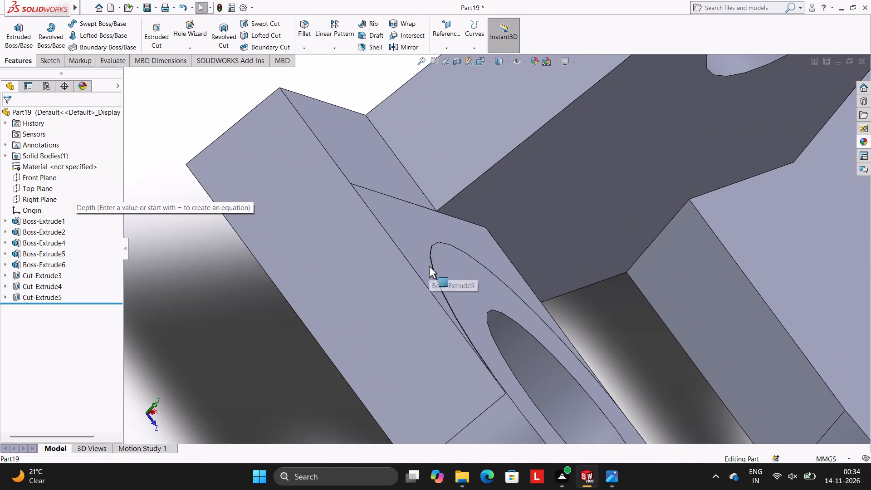
{"action": "scroll", "coordinate": [435, 165], "scroll_direction": "up", "scroll_amount": 3}
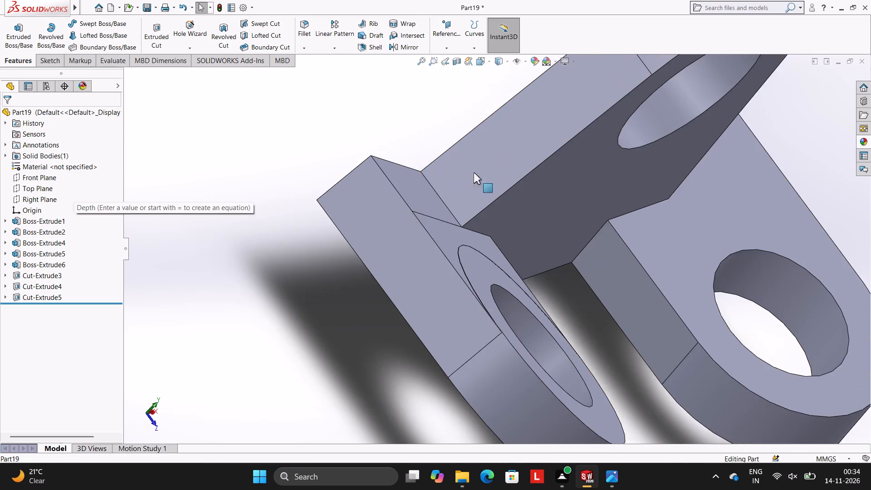
{"action": "middle_click_drag", "start_coordinate": [483, 180], "coordinate": [506, 228]}
{"action": "scroll", "coordinate": [482, 234], "scroll_direction": "down", "scroll_amount": 4}
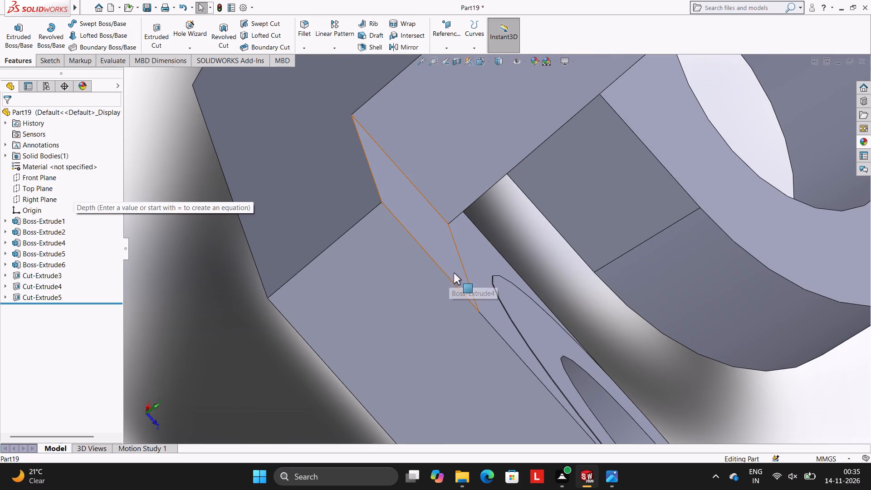
{"action": "scroll", "coordinate": [557, 233], "scroll_direction": "up", "scroll_amount": 2}
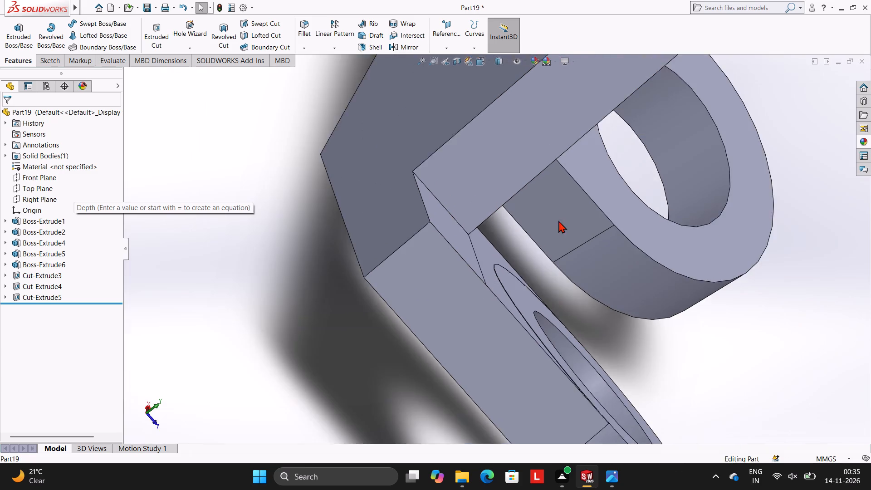
Review the complete part from the front and below, comparing the two lugs and their arms.
{"action": "scroll", "coordinate": [558, 220], "scroll_direction": "up", "scroll_amount": 7}
{"action": "middle_click_drag", "start_coordinate": [619, 232], "coordinate": [562, 190]}
{"action": "key", "text": "Escape"}
{"action": "middle_click_drag", "start_coordinate": [695, 232], "coordinate": [664, 210]}
{"action": "scroll", "coordinate": [713, 275], "scroll_direction": "down", "scroll_amount": 1}
{"action": "scroll", "coordinate": [611, 308], "scroll_direction": "up", "scroll_amount": 2}
{"action": "middle_click_drag", "start_coordinate": [593, 331], "coordinate": [592, 304]}
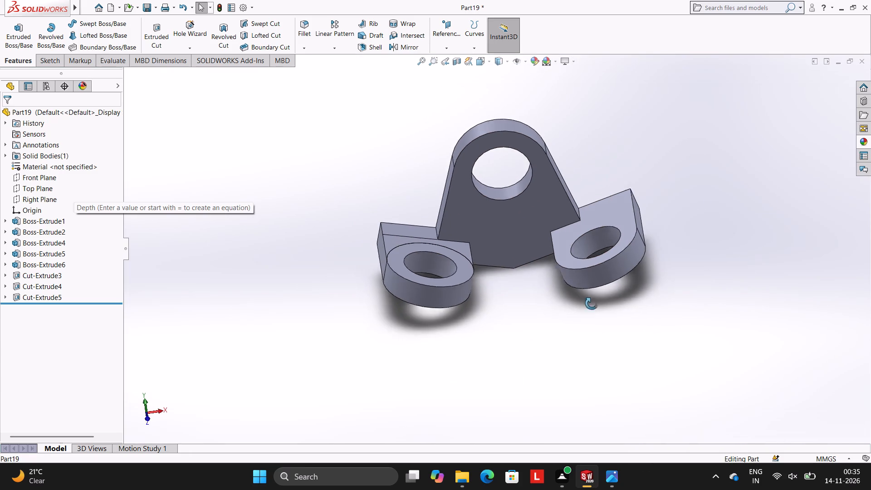
{"action": "middle_click_drag", "start_coordinate": [592, 304], "coordinate": [594, 218]}
{"action": "scroll", "coordinate": [585, 268], "scroll_direction": "up", "scroll_amount": 3}
{"action": "middle_click_drag", "start_coordinate": [597, 280], "coordinate": [591, 265]}
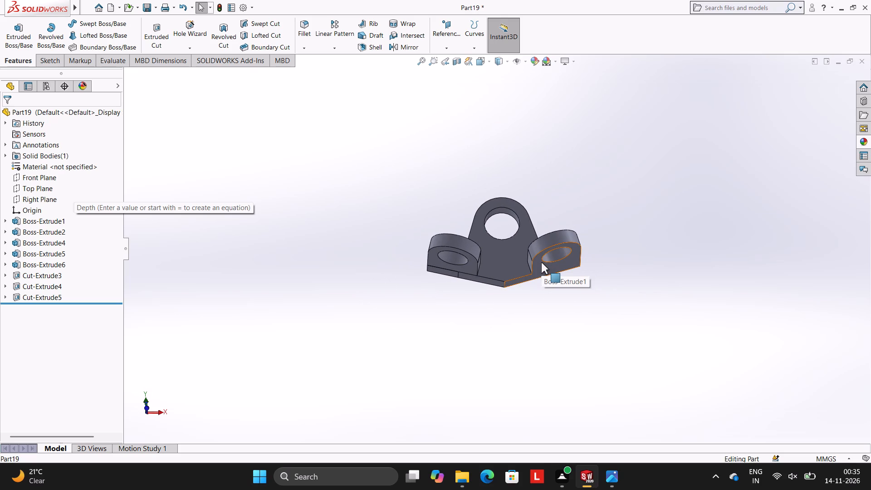
{"action": "middle_click_drag", "start_coordinate": [578, 269], "coordinate": [585, 249]}
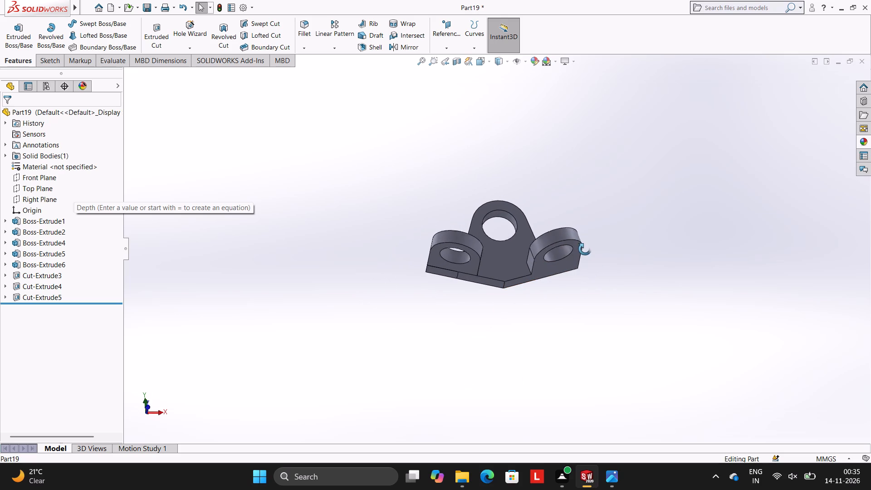
{"action": "middle_click_drag", "start_coordinate": [585, 249], "coordinate": [573, 252]}
{"action": "scroll", "coordinate": [508, 258], "scroll_direction": "down", "scroll_amount": 2}
{"action": "scroll", "coordinate": [641, 256], "scroll_direction": "down", "scroll_amount": 2}
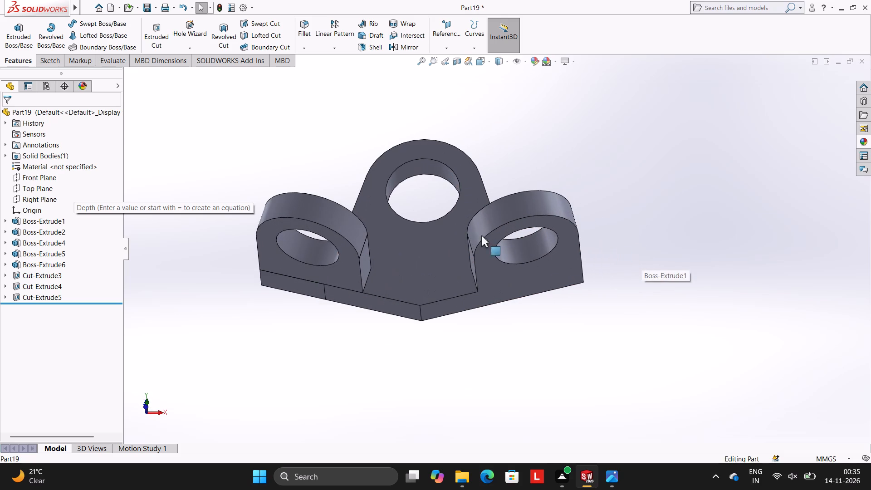
{"action": "scroll", "coordinate": [475, 217], "scroll_direction": "up", "scroll_amount": 2}
{"action": "scroll", "coordinate": [477, 218], "scroll_direction": "down", "scroll_amount": 1}
{"action": "scroll", "coordinate": [382, 195], "scroll_direction": "up", "scroll_amount": 2}
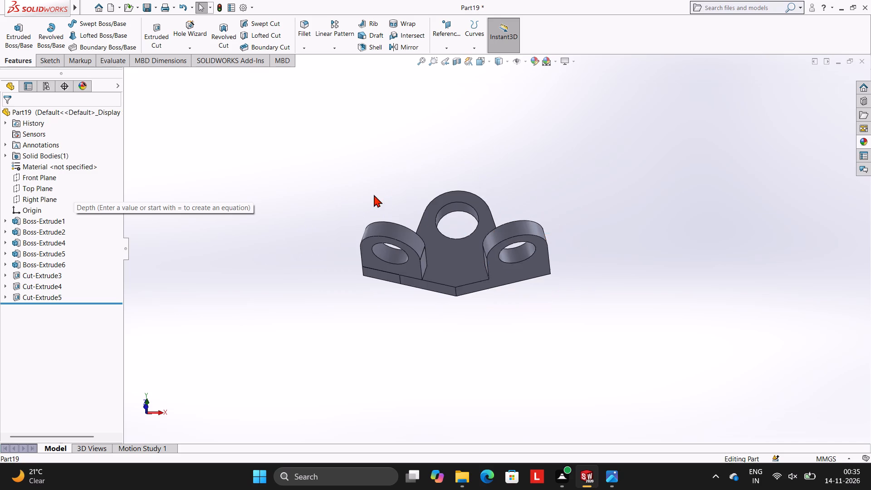
Save the part in the Documents folder as a SOLIDWORKS Part named BASS BOSS WITH TWO ANGLED EYE FLANGES.
{"action": "scroll", "coordinate": [377, 196], "scroll_direction": "down", "scroll_amount": 1}
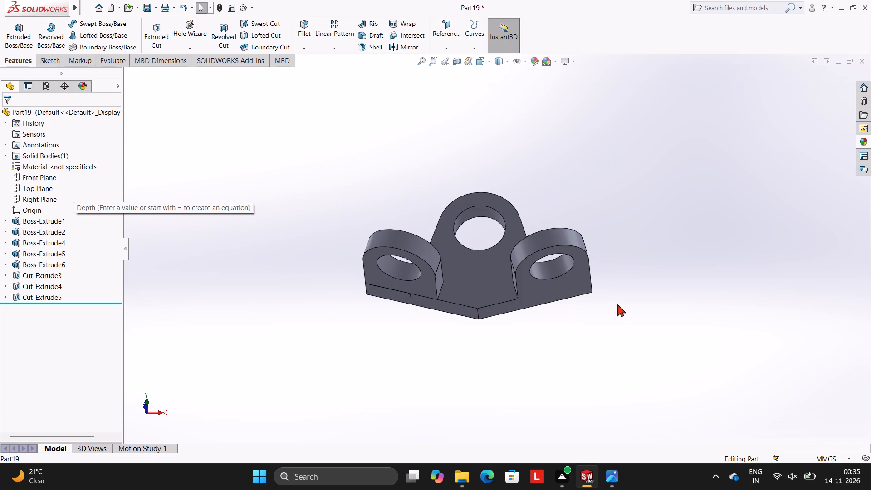
{"action": "key", "text": "ctrl+s"}
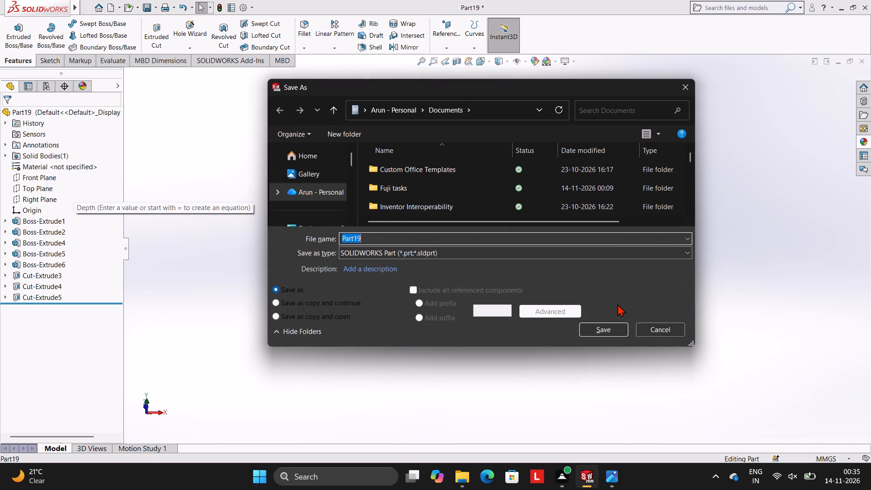
{"action": "type", "text": "BASS"}
{"action": "key", "text": "space"}
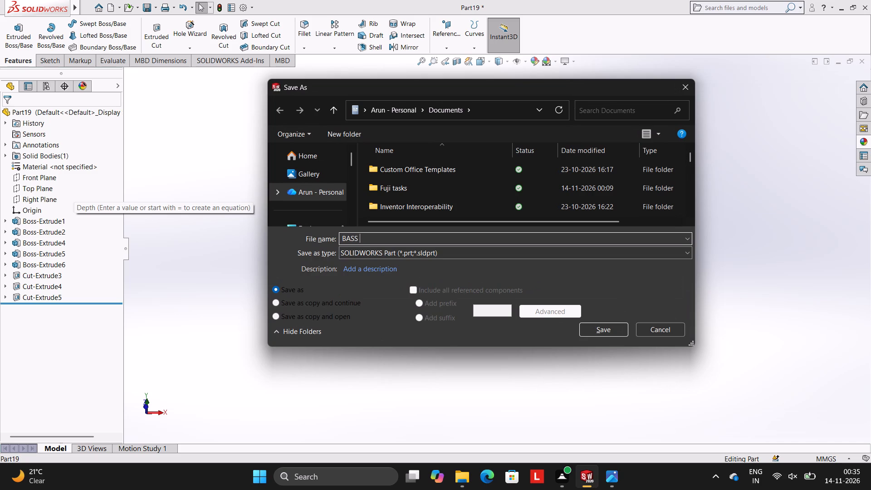
{"action": "type", "text": "BOSS"}
{"action": "key", "text": "space"}
{"action": "type", "text": "WITH"}
{"action": "key", "text": "space"}
{"action": "type", "text": "TE"}
{"action": "key", "text": "BackSpace"}
{"action": "type", "text": "WO"}
{"action": "key", "text": "space"}
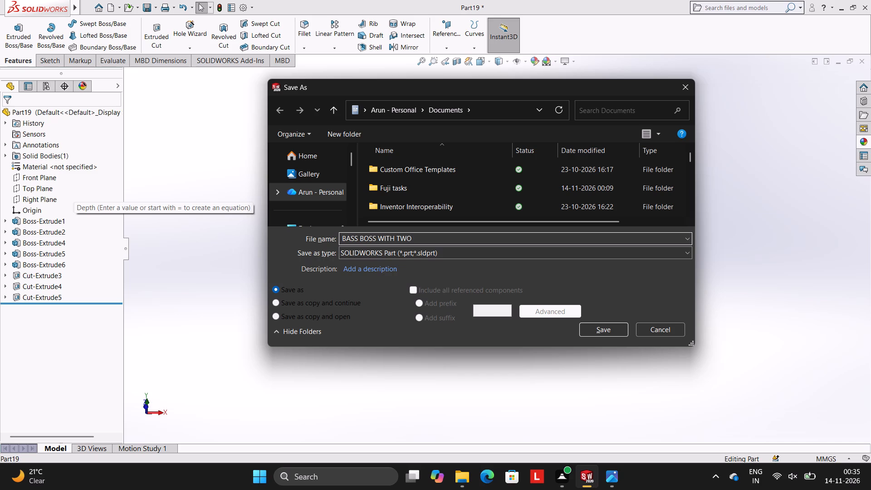
{"action": "type", "text": "ANGL"}
{"action": "type", "text": "ED"}
{"action": "key", "text": "space"}
{"action": "key", "text": "e"}
{"action": "type", "text": "YE"}
{"action": "key", "text": "space"}
{"action": "type", "text": "FLANG"}
{"action": "type", "text": "ES"}
{"action": "key", "text": "space"}
{"action": "left_click", "coordinate": [613, 330]}
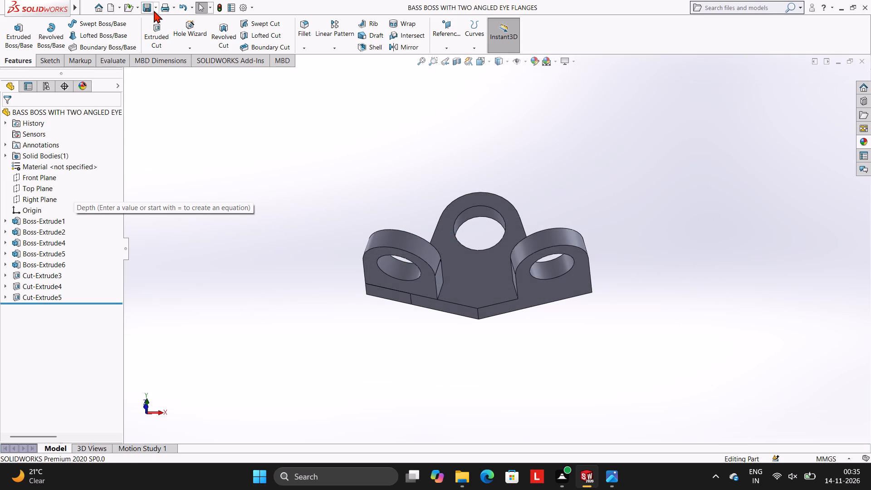
Save a PDF version (Adobe Portable Document Format) of the part in Documents under the same file name.
{"action": "left_click", "coordinate": [154, 8]}
{"action": "left_click", "coordinate": [157, 34]}
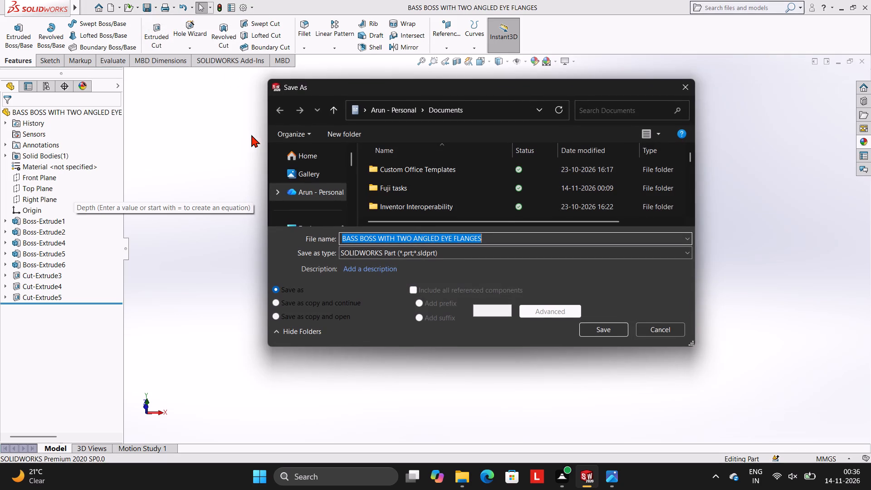
{"action": "left_click", "coordinate": [480, 256]}
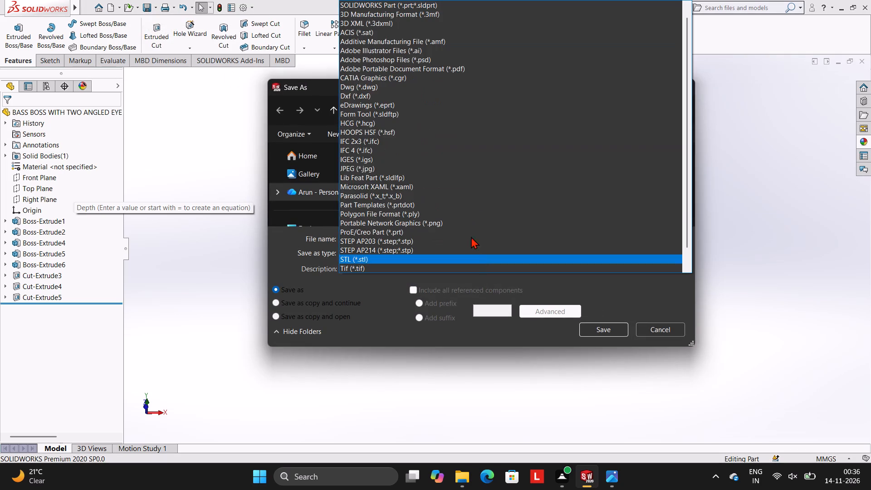
{"action": "left_click", "coordinate": [460, 69]}
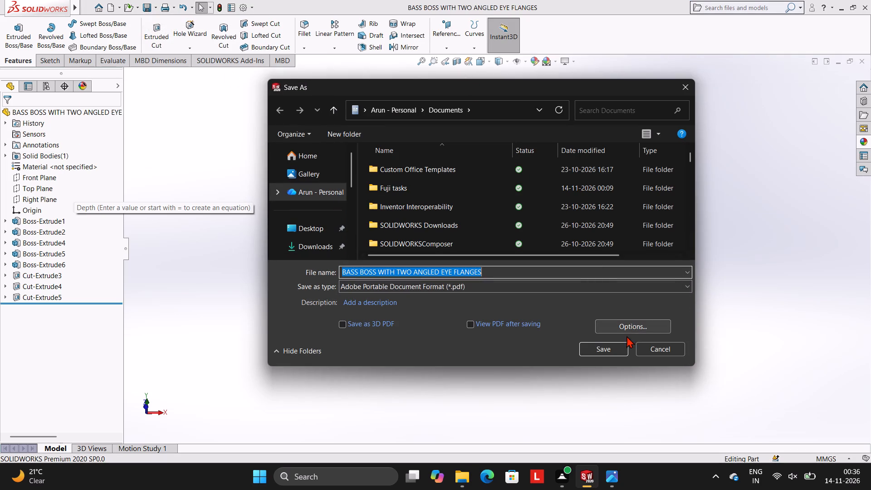
{"action": "left_click", "coordinate": [614, 345]}
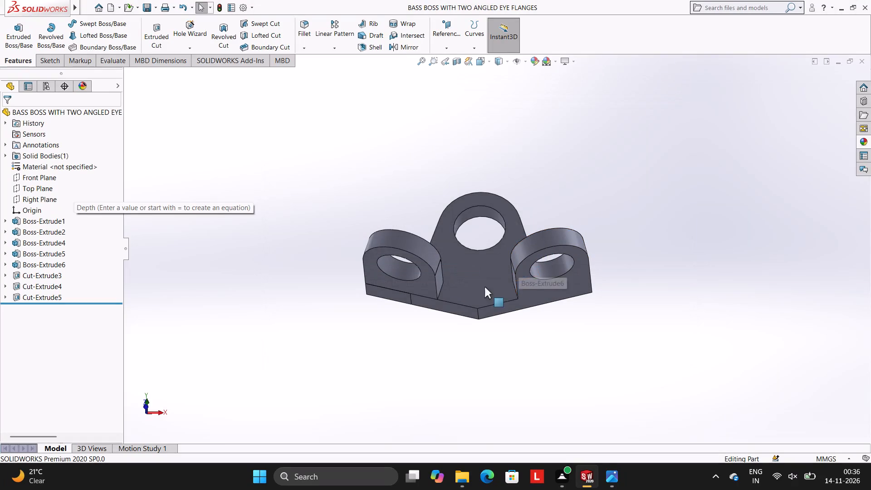